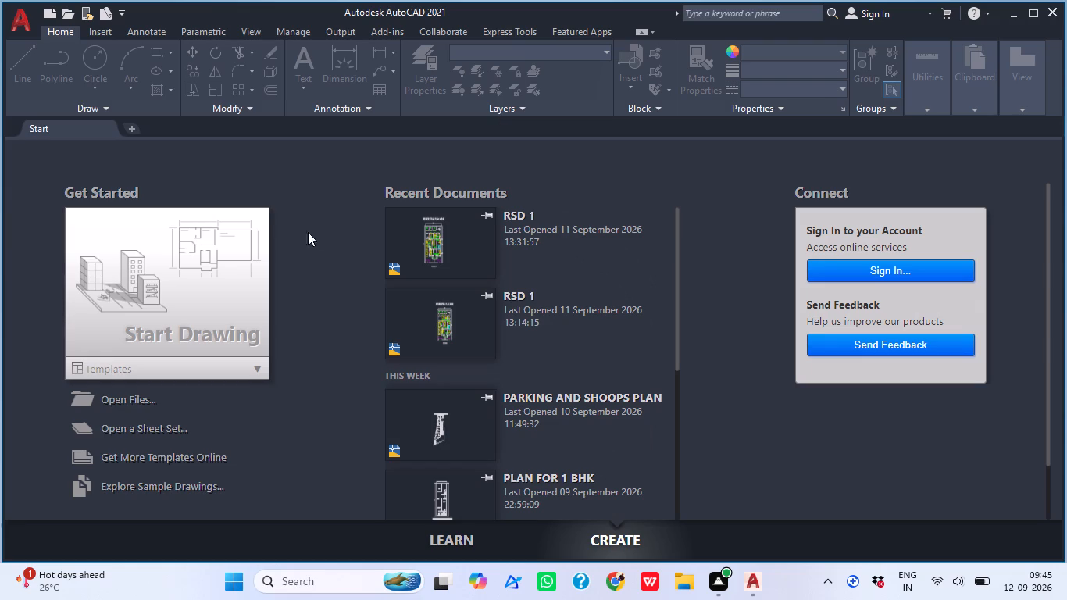
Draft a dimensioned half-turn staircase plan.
Start a new blank drawing.
left_click(134, 337)
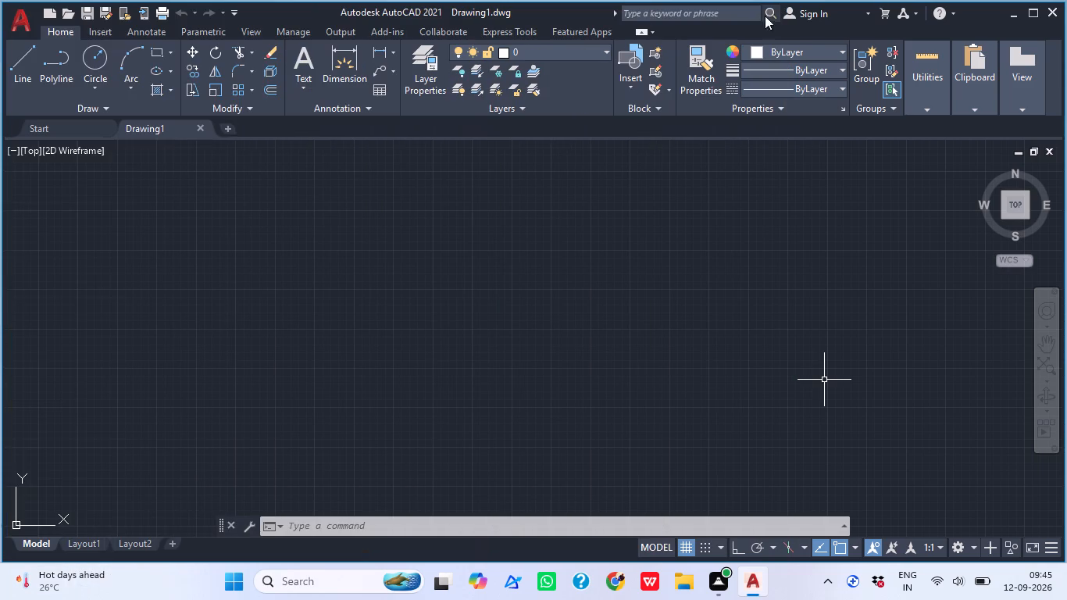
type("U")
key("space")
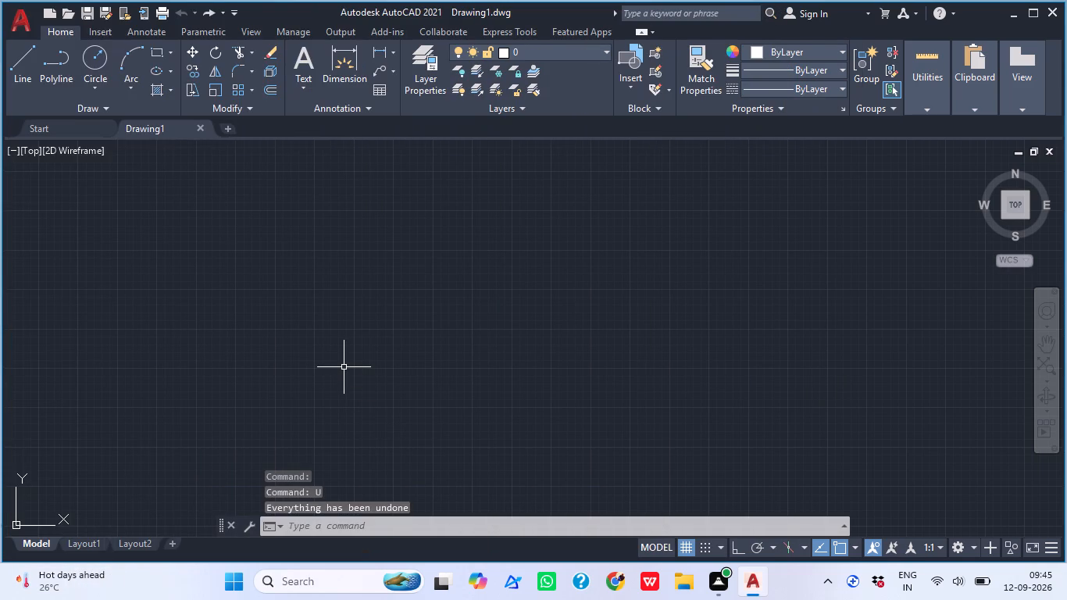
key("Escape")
Set the drawing's length units to Engineering with a precision of 0'-0.0".
type("UN")
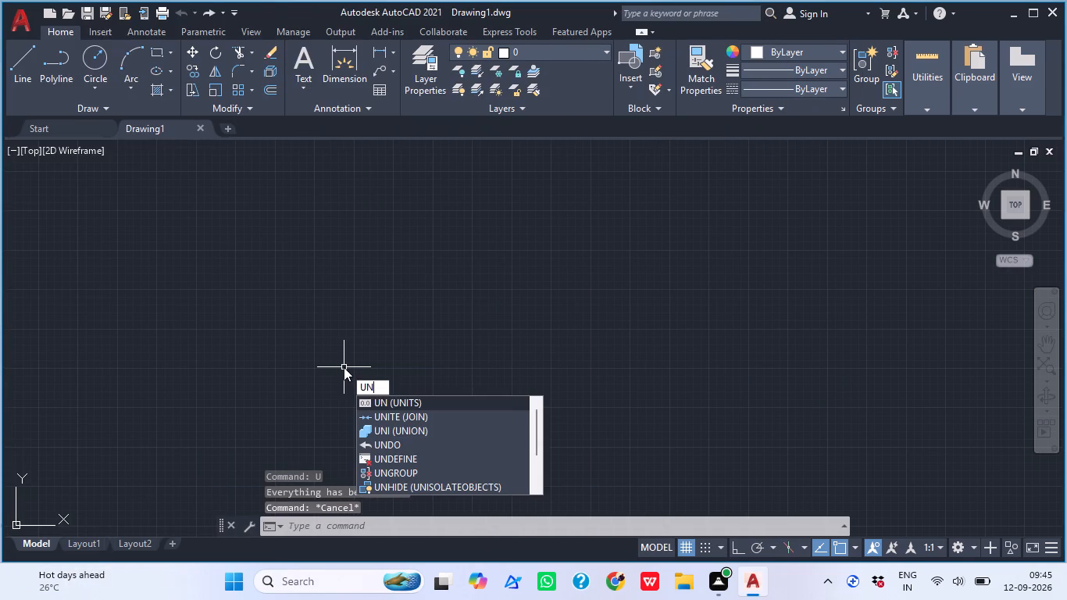
key("BackSpace")
key("BackSpace")
type("un")
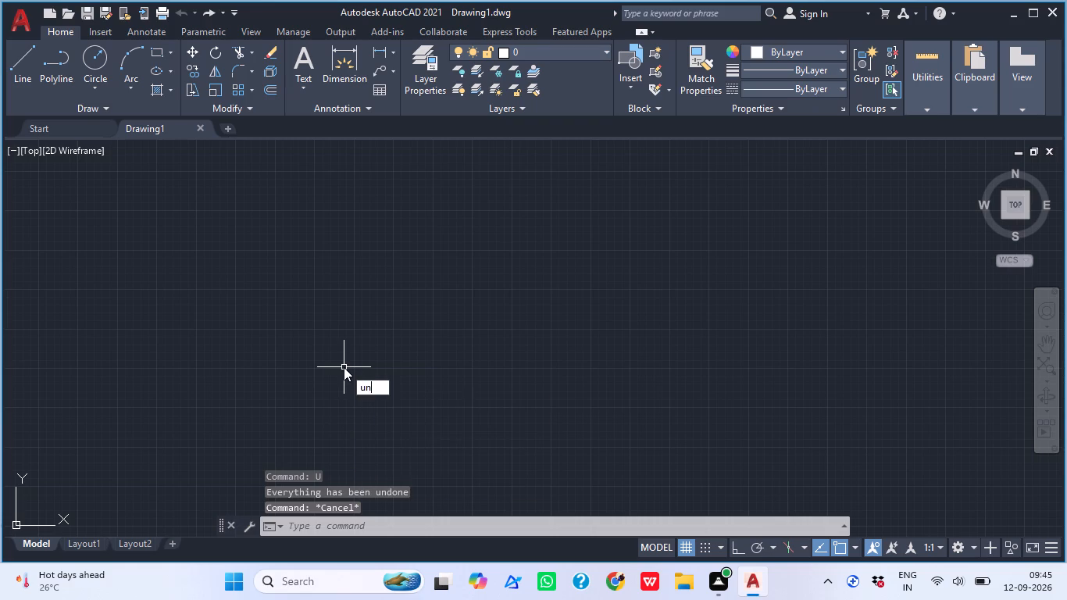
key("Return")
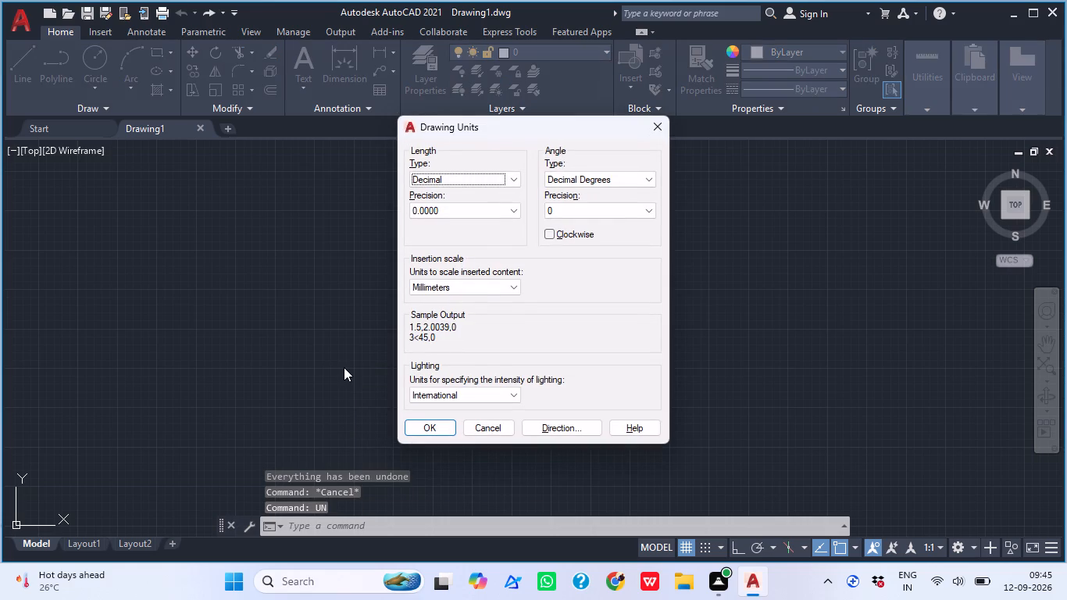
left_click(509, 177)
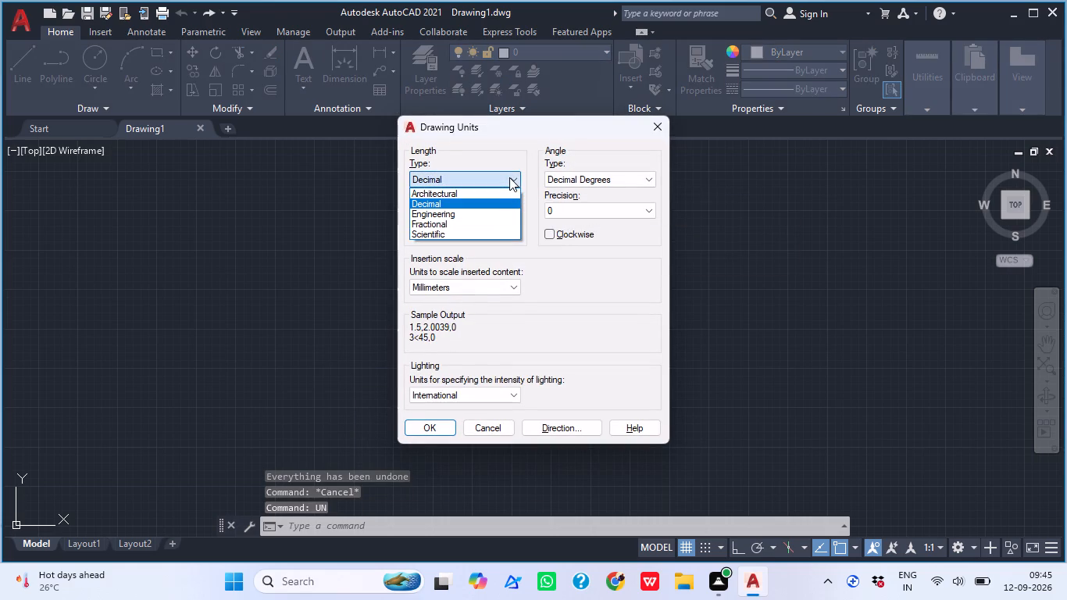
left_click(484, 214)
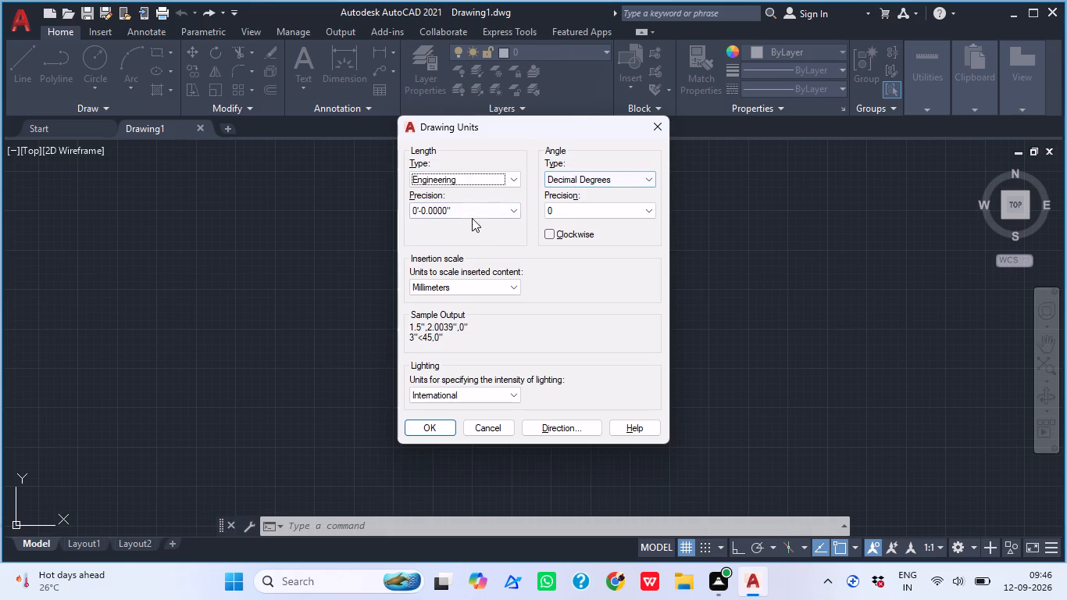
left_click(482, 220)
left_click(476, 209)
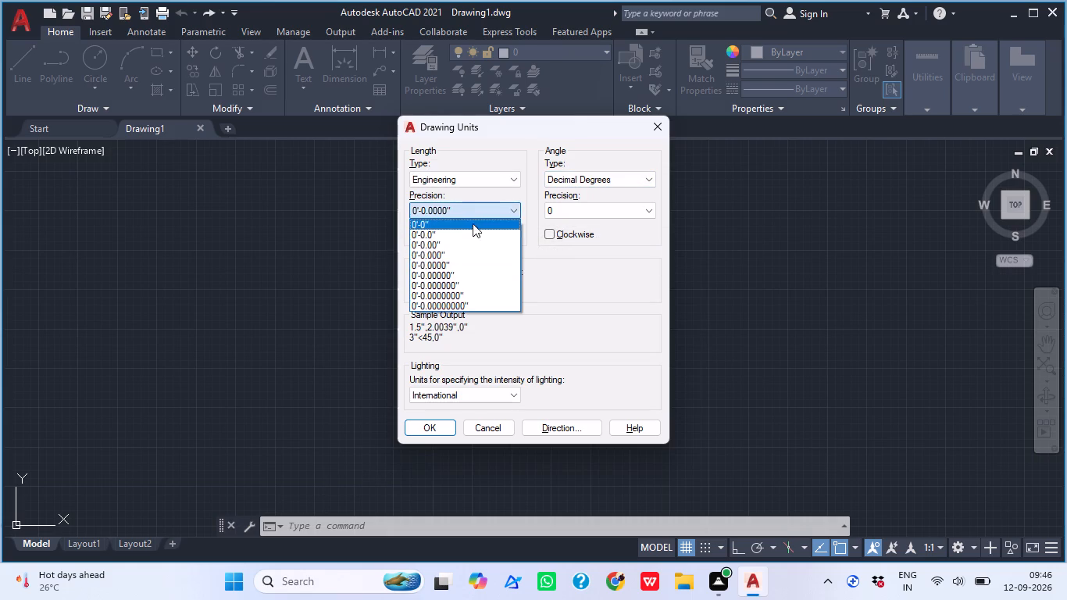
left_click(473, 227)
left_click(473, 298)
left_click(473, 298)
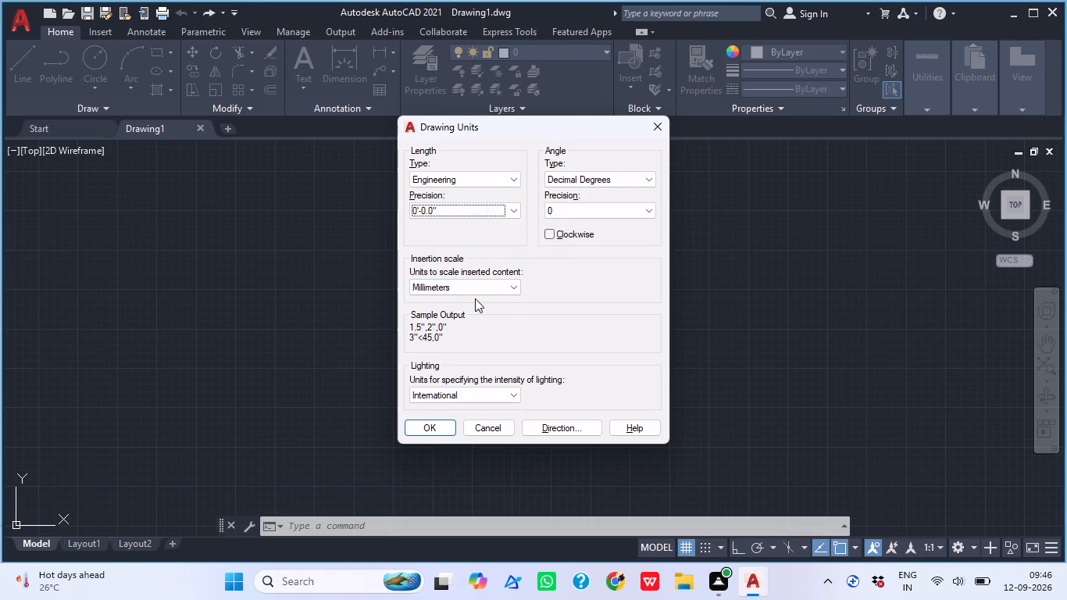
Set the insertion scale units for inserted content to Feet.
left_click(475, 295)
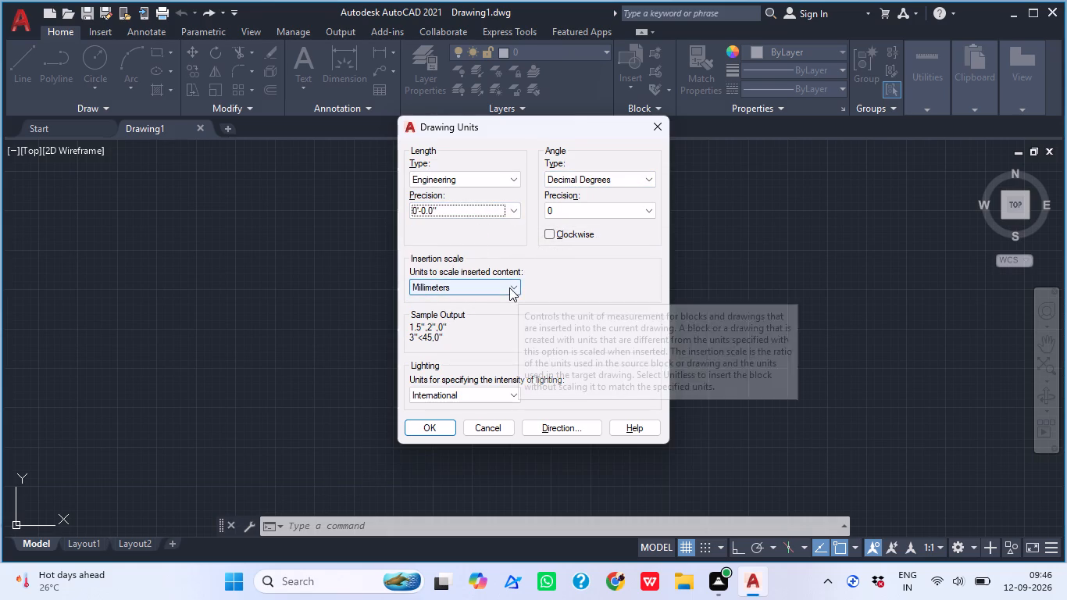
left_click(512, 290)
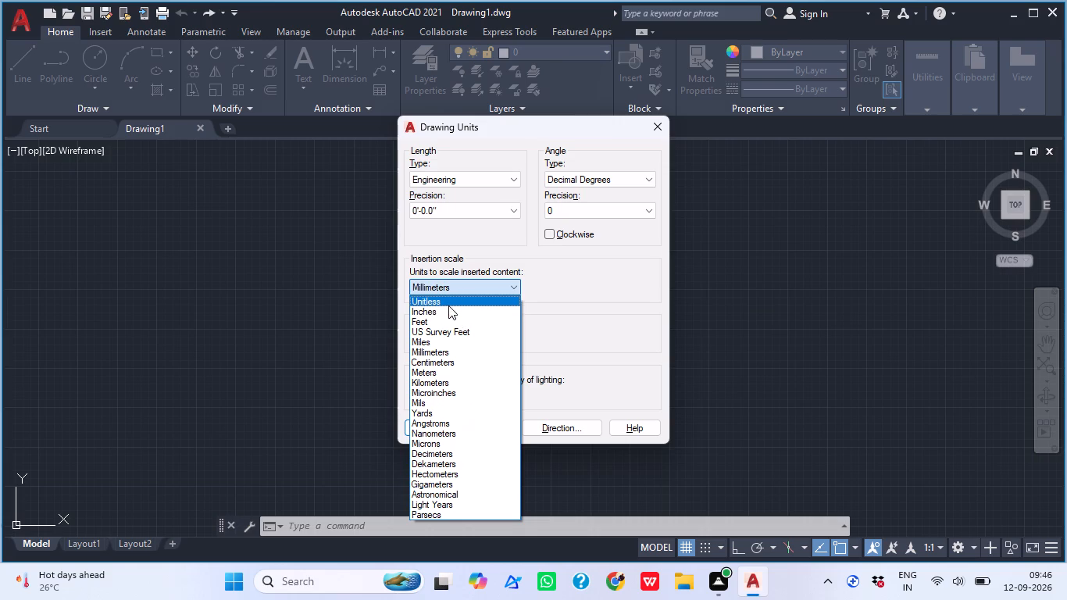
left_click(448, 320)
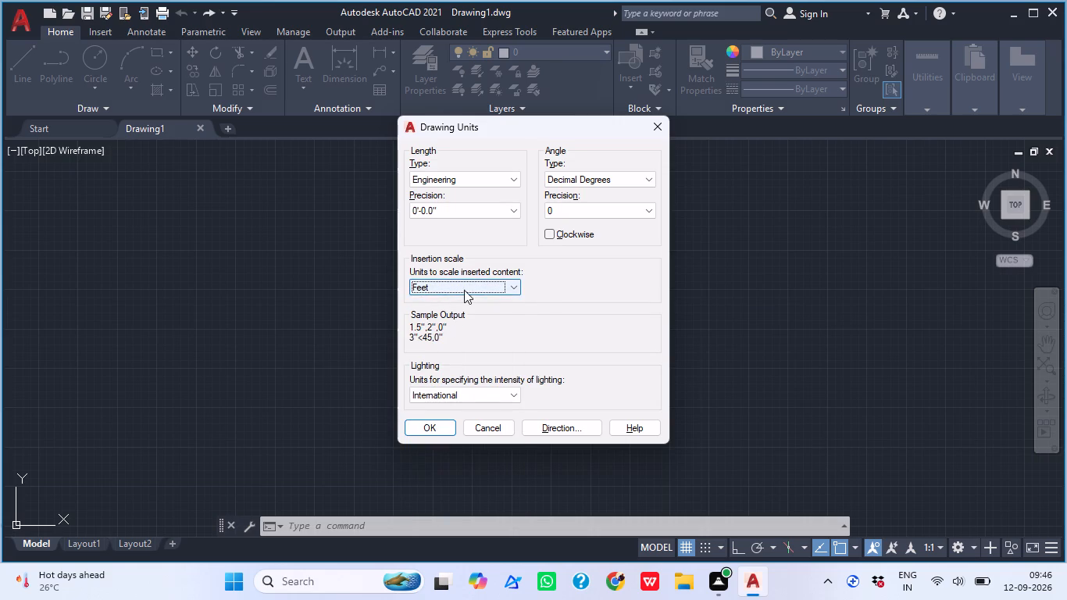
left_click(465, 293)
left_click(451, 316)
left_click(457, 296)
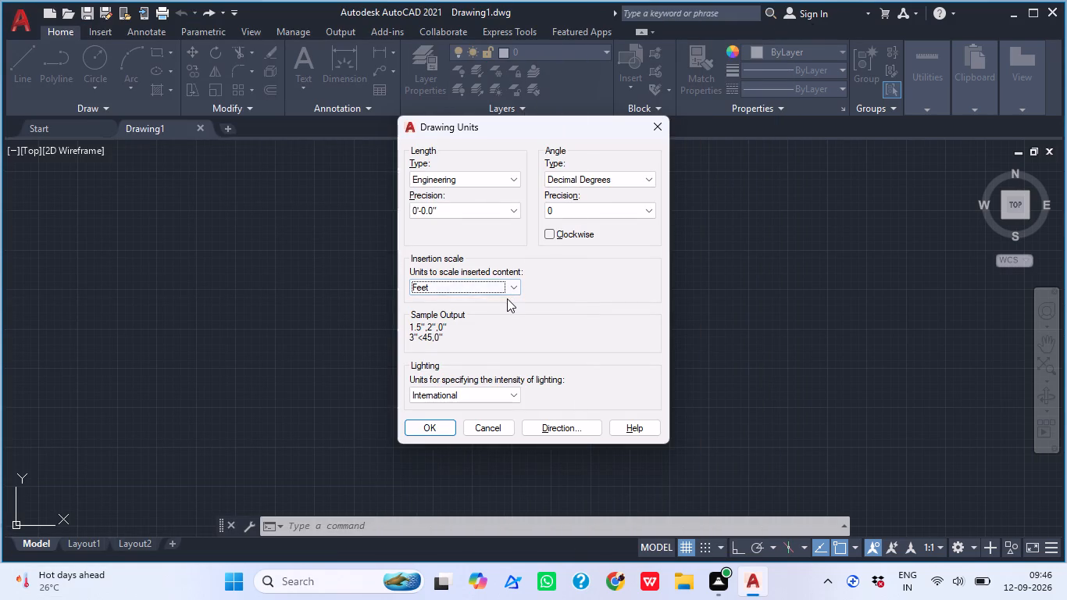
Set the insertion scale units for inserted content to Inches and apply the drawing units.
left_click(510, 296)
left_click(511, 288)
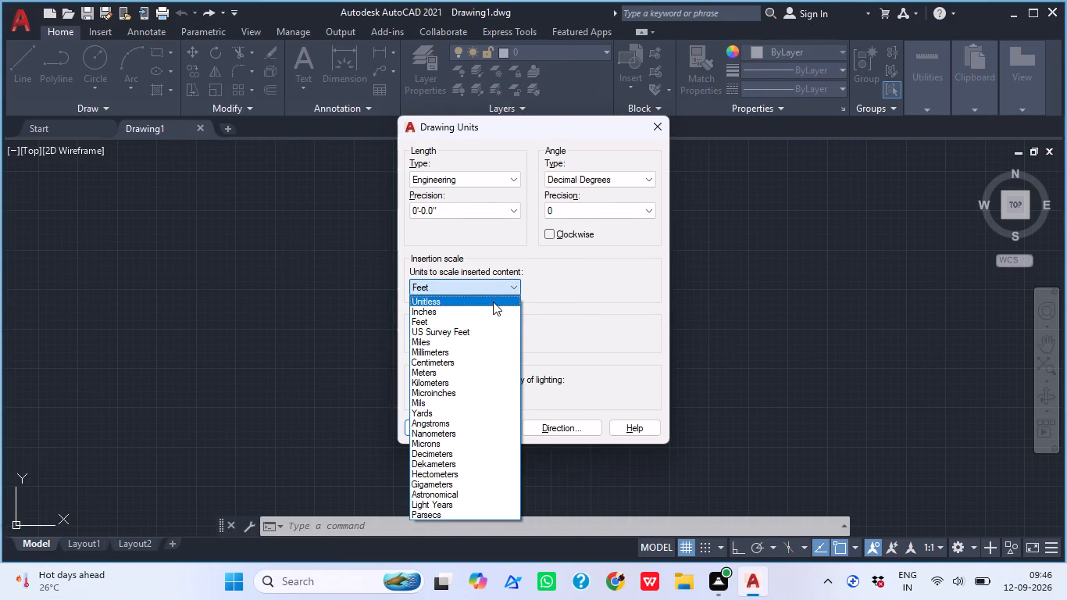
left_click(492, 313)
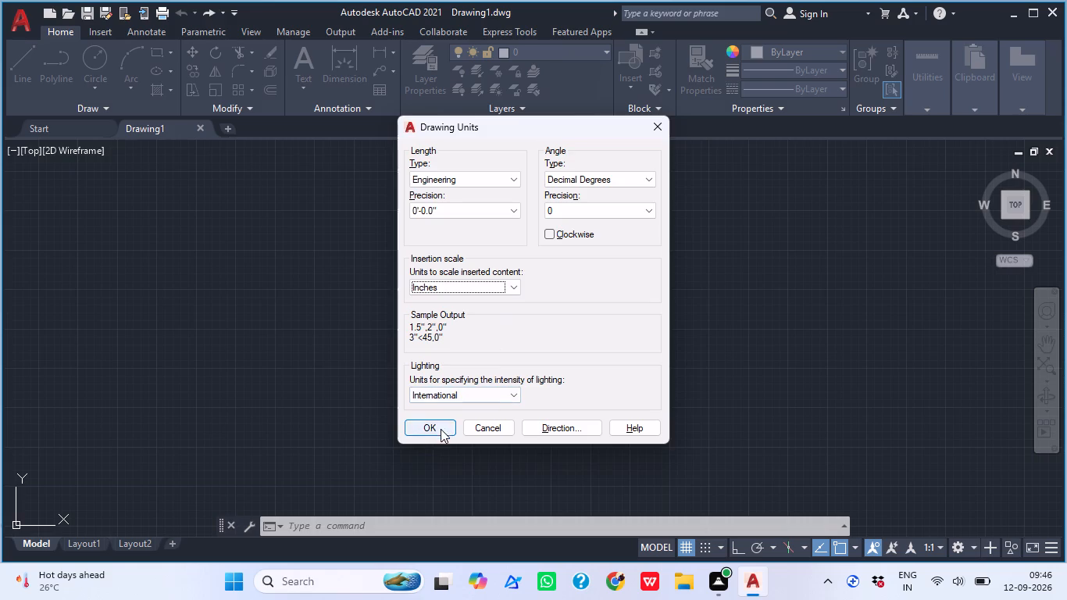
left_click(443, 432)
Modify the ISO-25 dimension style's primary units to Engineering format with 0'-0" precision.
type("d")
key("space")
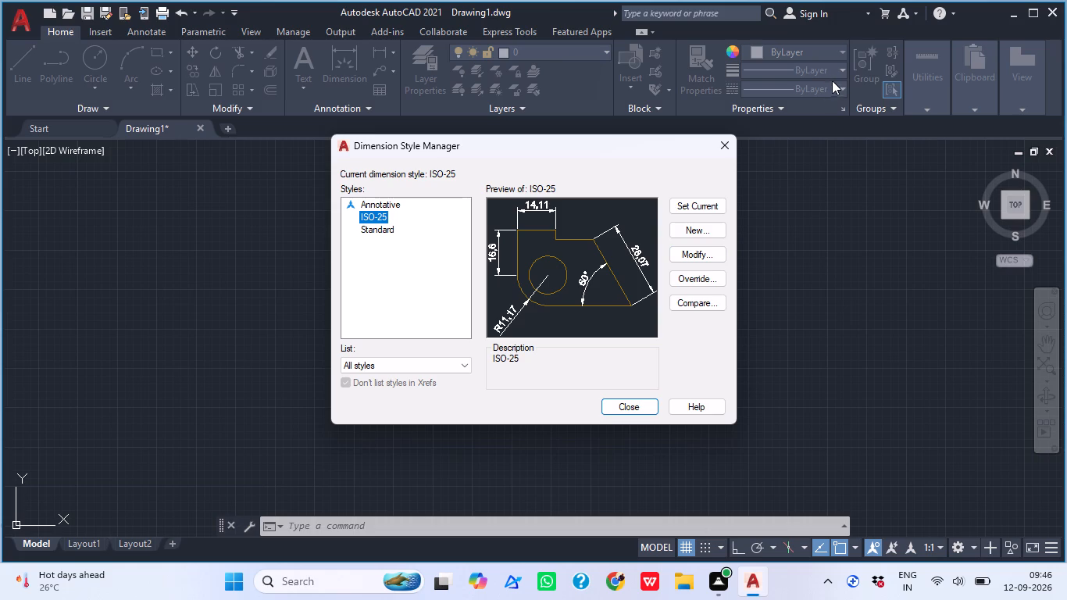
left_click(715, 259)
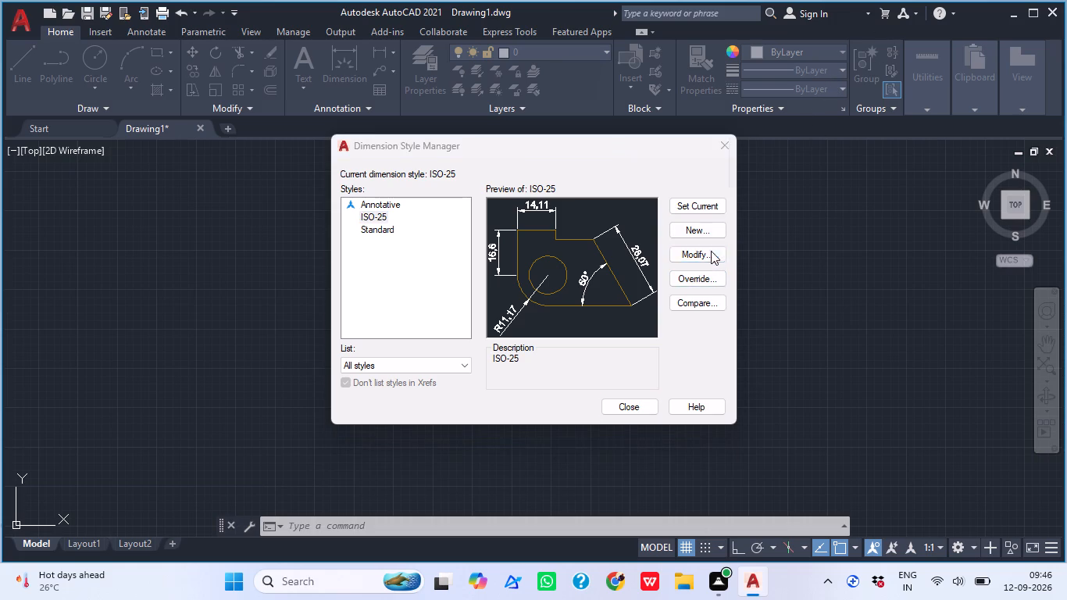
left_click(524, 121)
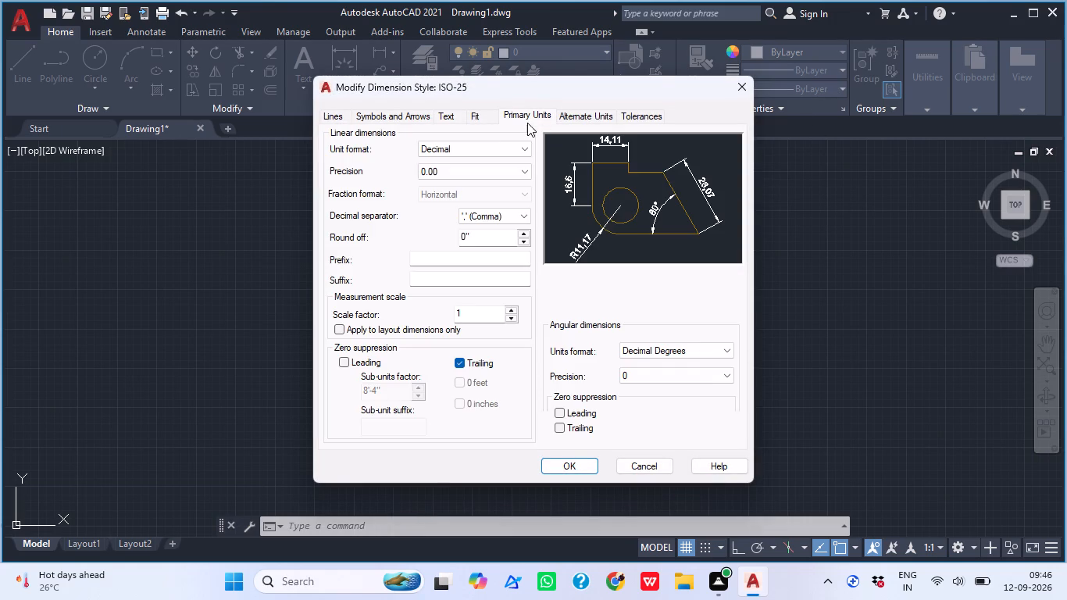
left_click(512, 145)
left_click(480, 187)
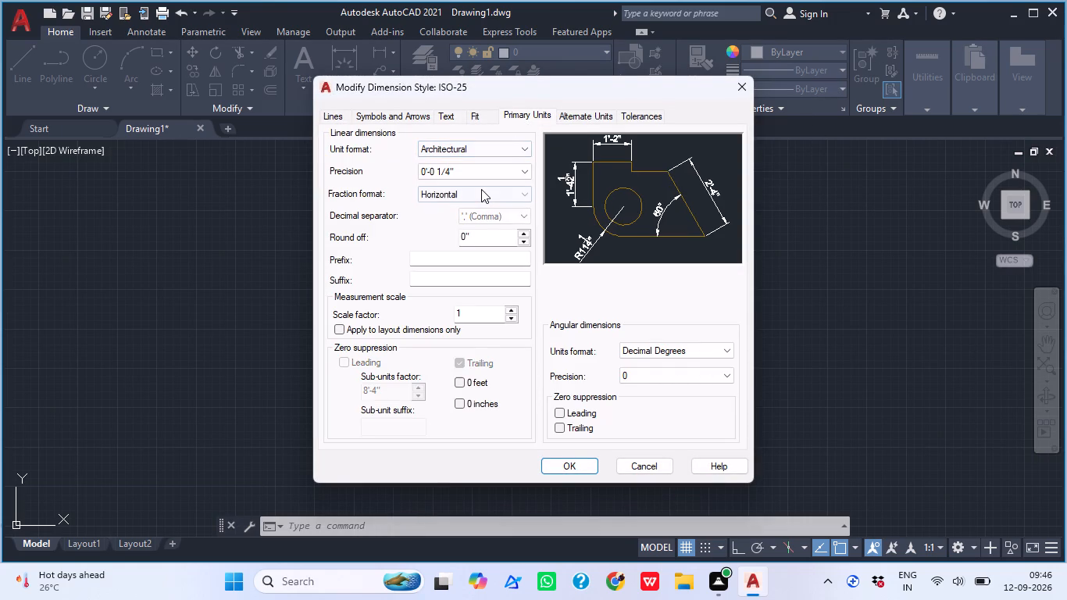
left_click(480, 170)
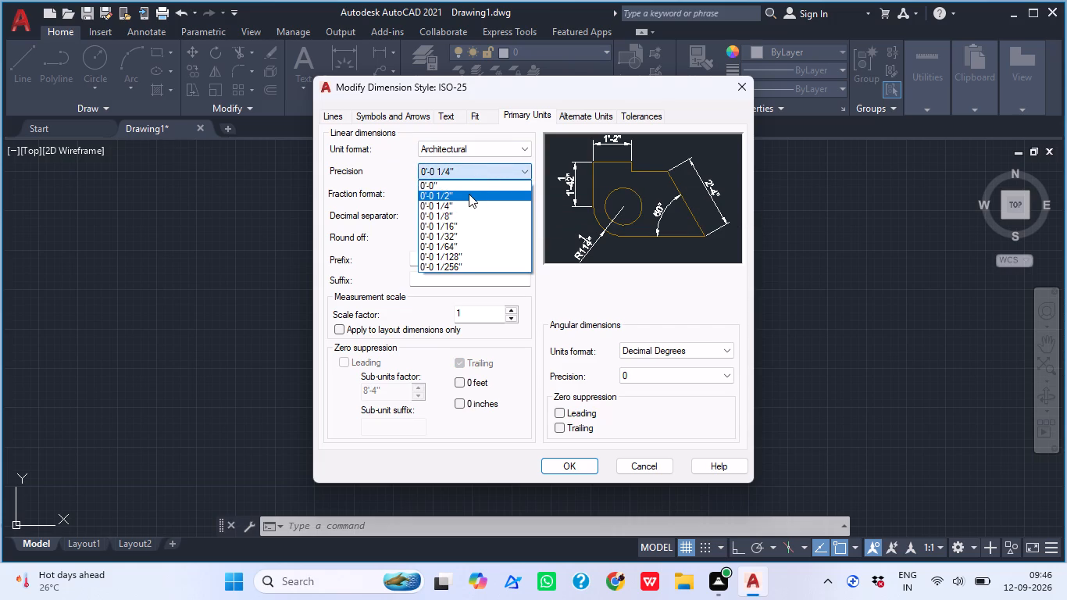
left_click(465, 178)
left_click(468, 176)
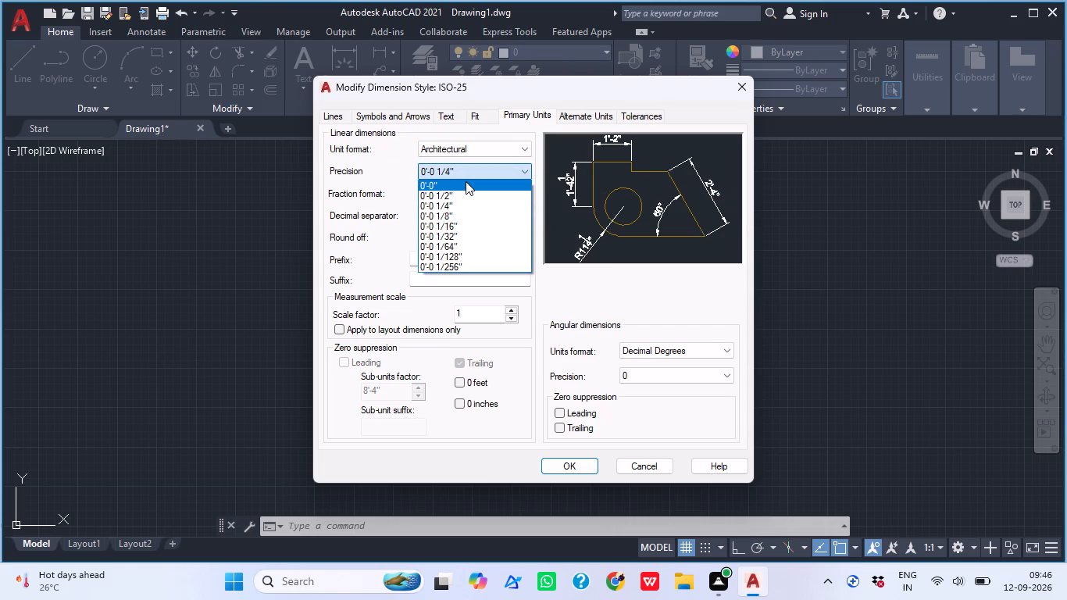
left_click(466, 184)
left_click(472, 146)
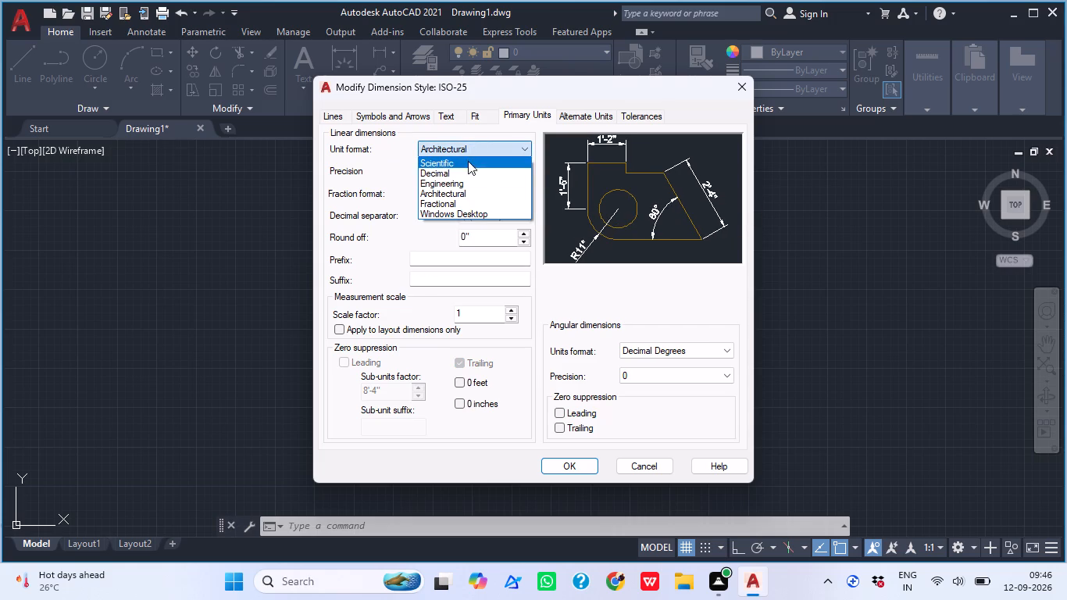
left_click(466, 183)
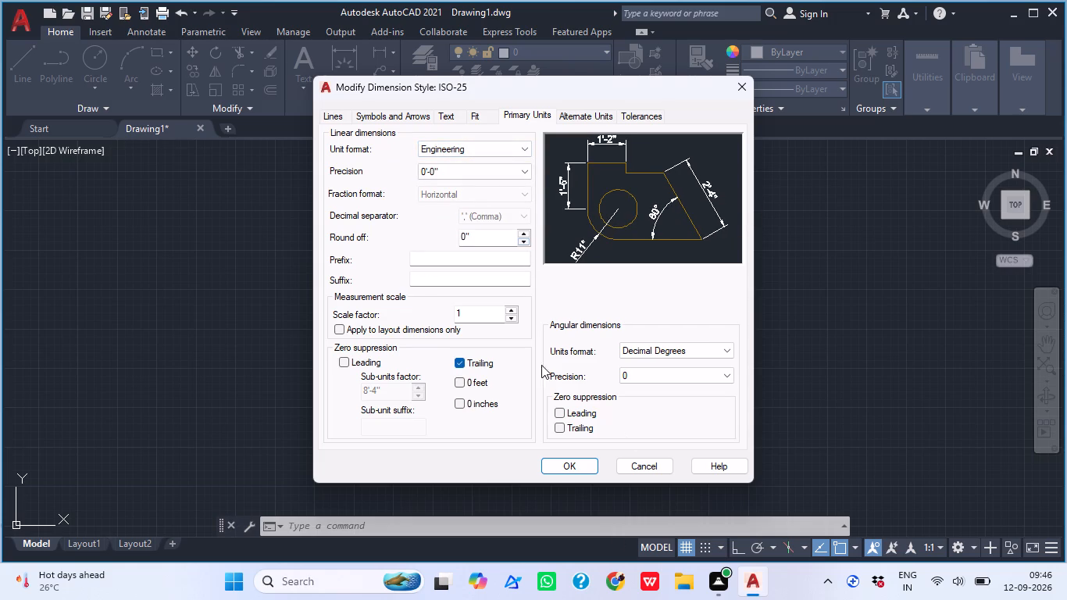
left_click(559, 470)
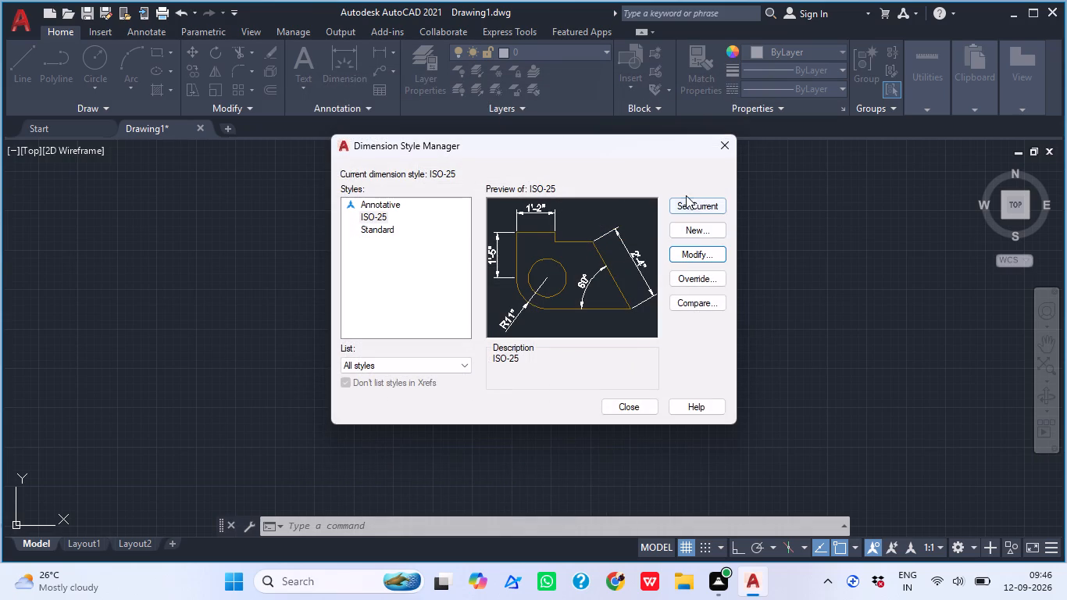
Make ISO-25 the current dimension style and close the Dimension Style Manager.
left_click(689, 204)
left_click(691, 206)
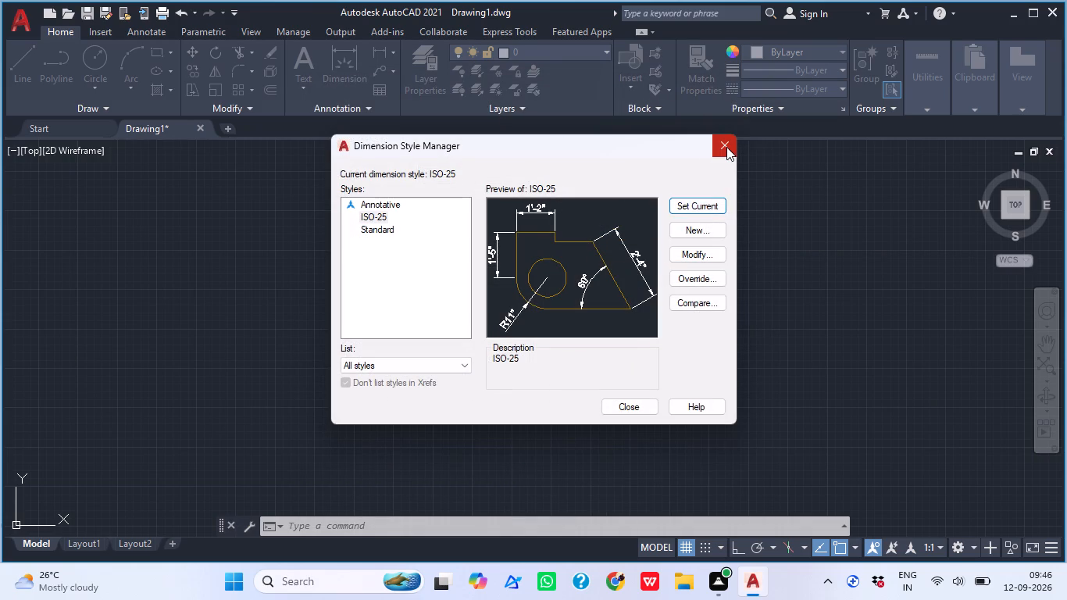
left_click(726, 147)
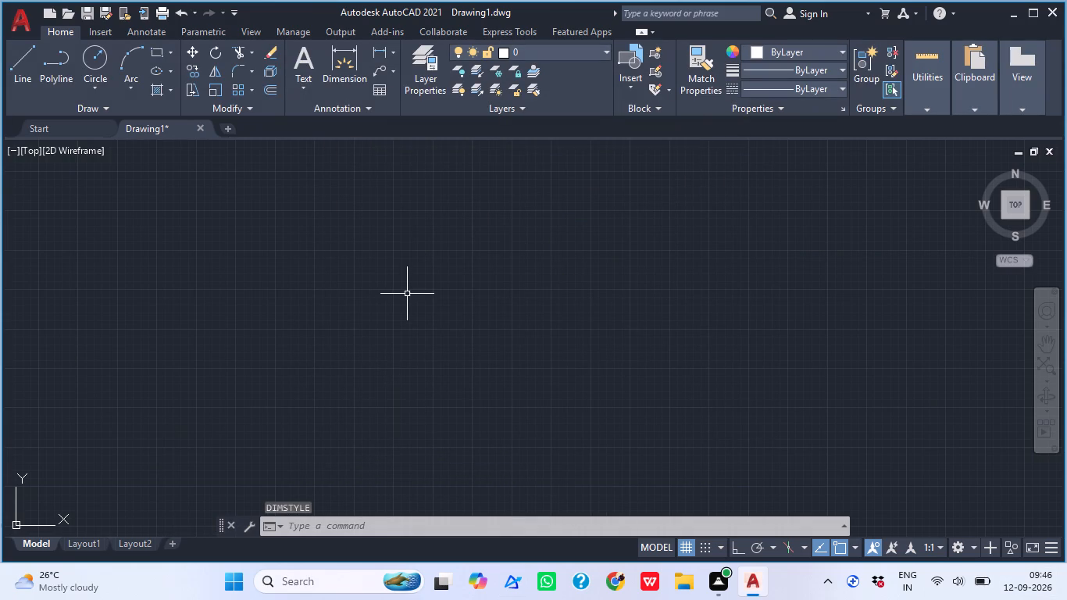
Set the model space limits with the lower left corner at 0',0' and the upper right corner at 100',100'.
type("lim")
key("space")
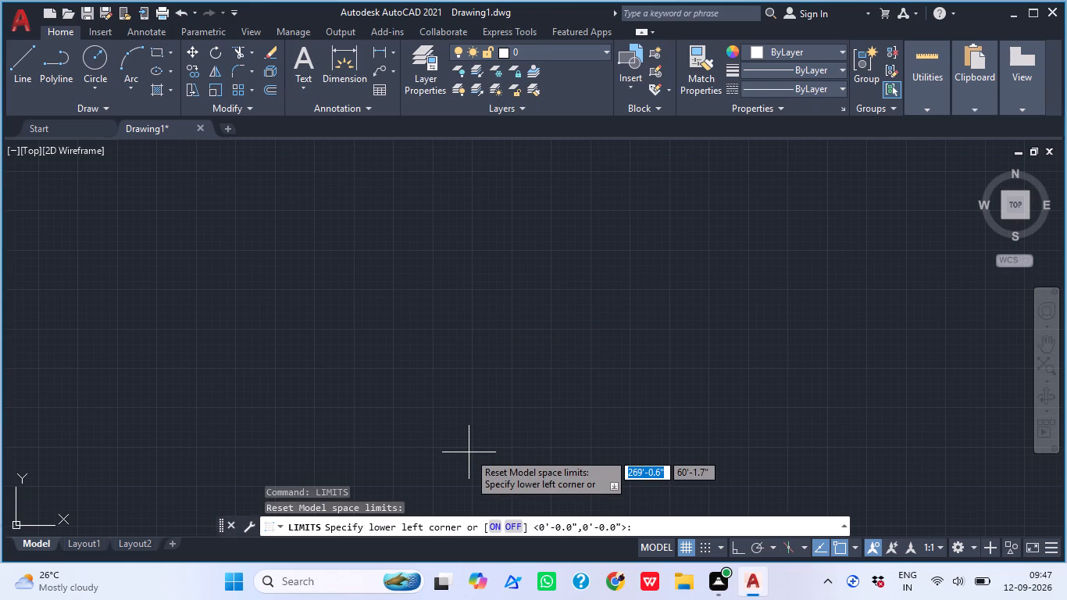
key("0")
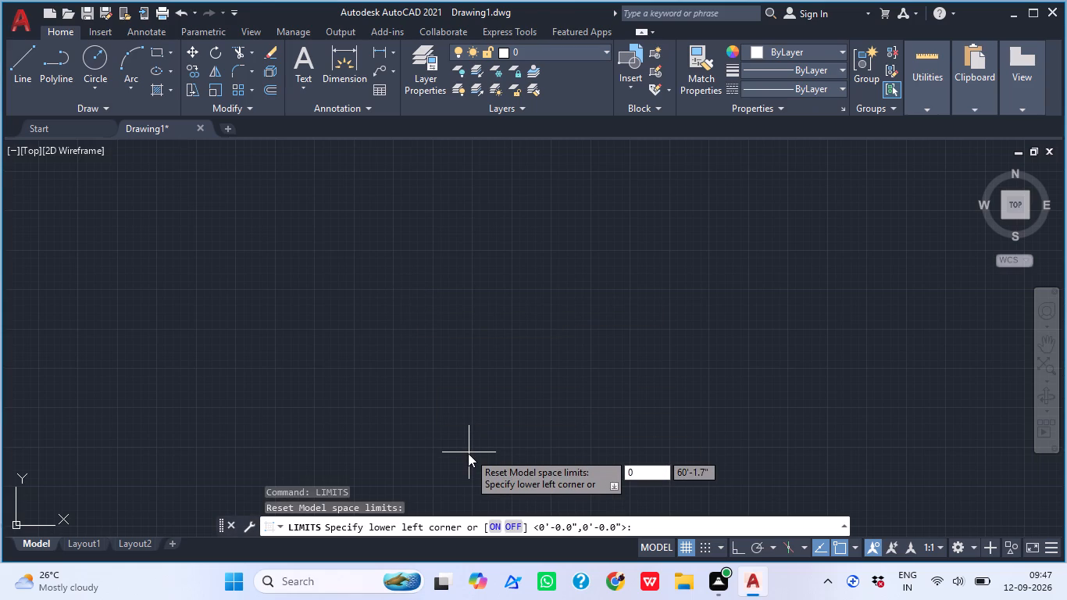
type("',0'")
key("Return")
type("100'")
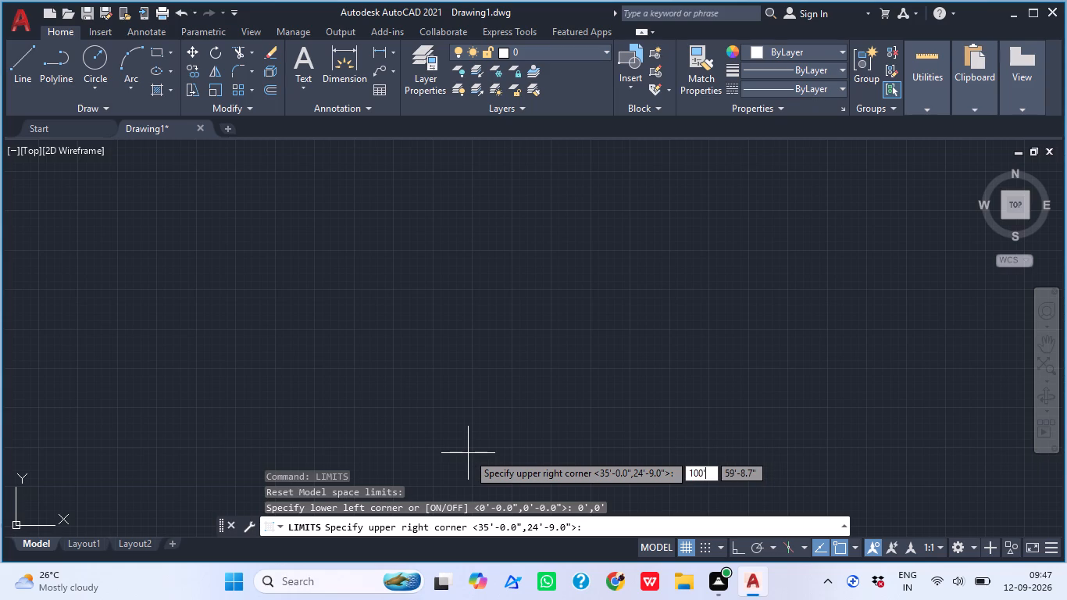
key("period")
key("BackSpace")
type(",100'")
key("Return")
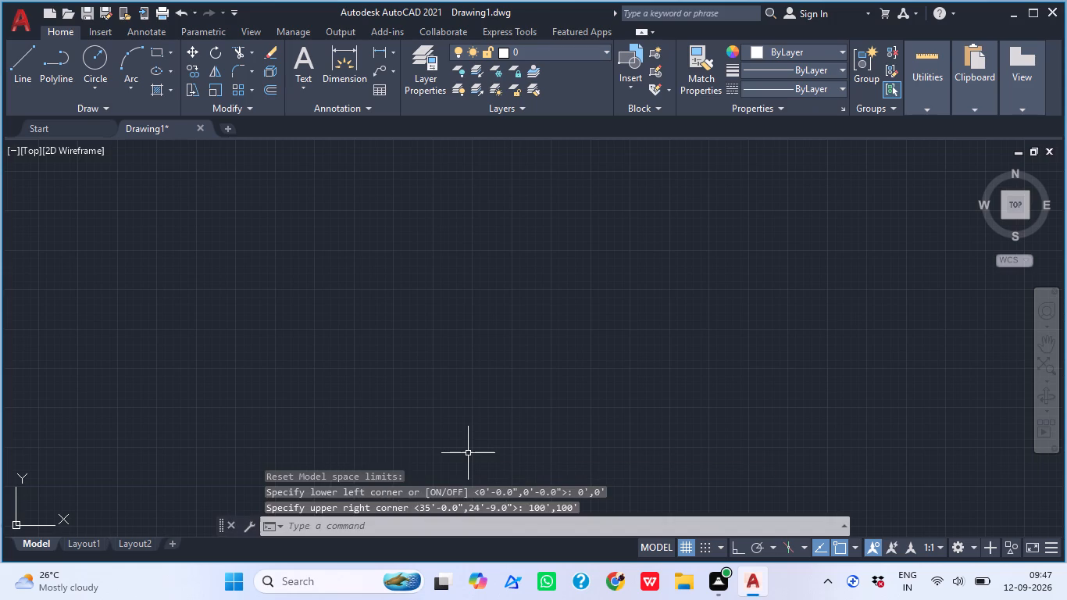
In the drafting settings, turn off displaying the grid beyond the limits and apply the change.
key("d")
key("s")
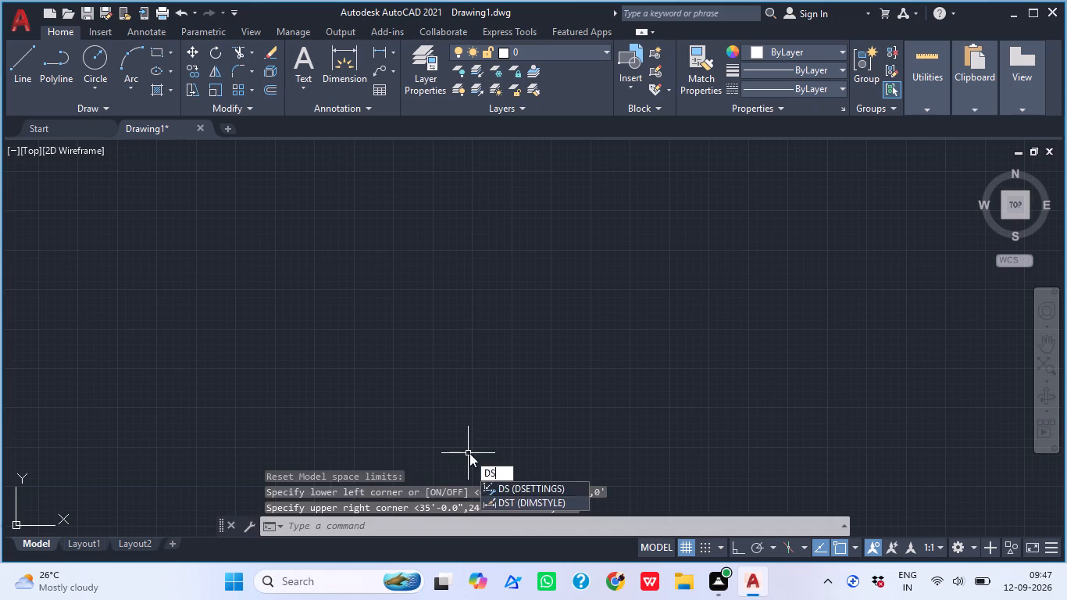
key("Return")
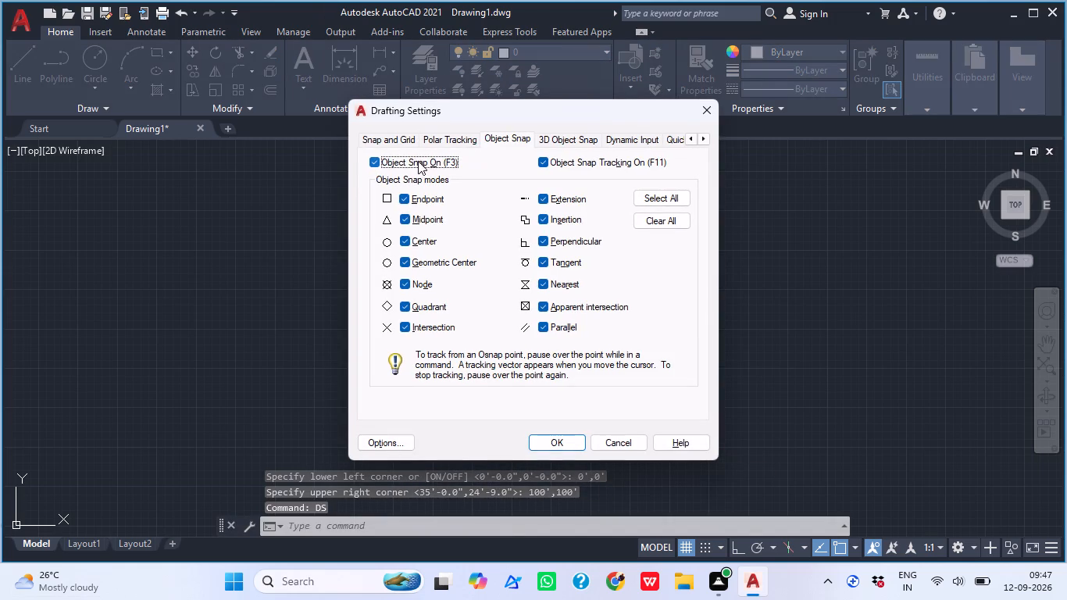
left_click(401, 145)
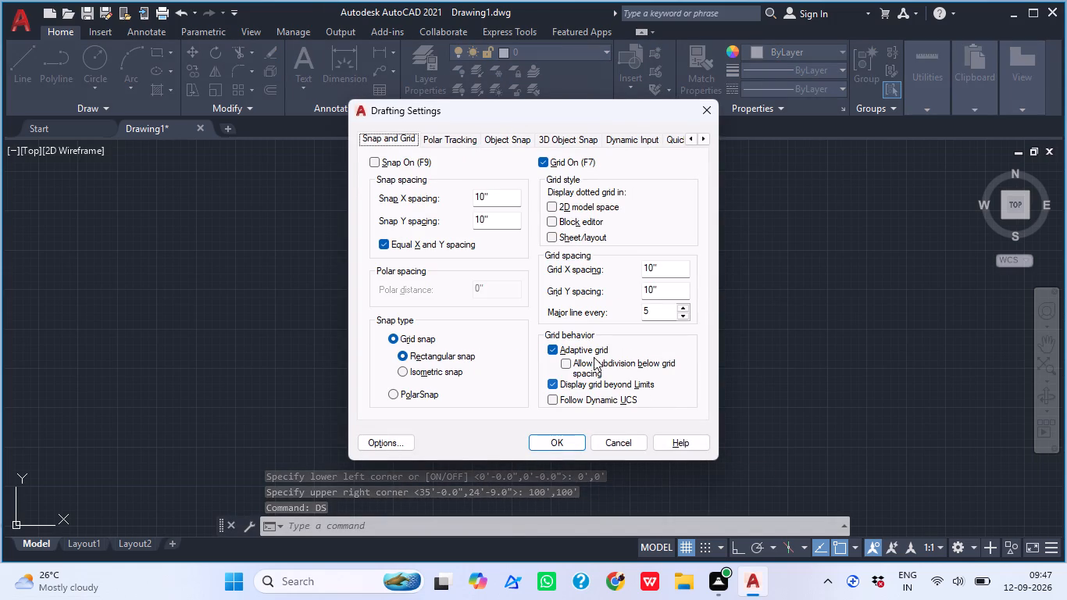
scroll(593, 359, "down", 3)
left_click(562, 395)
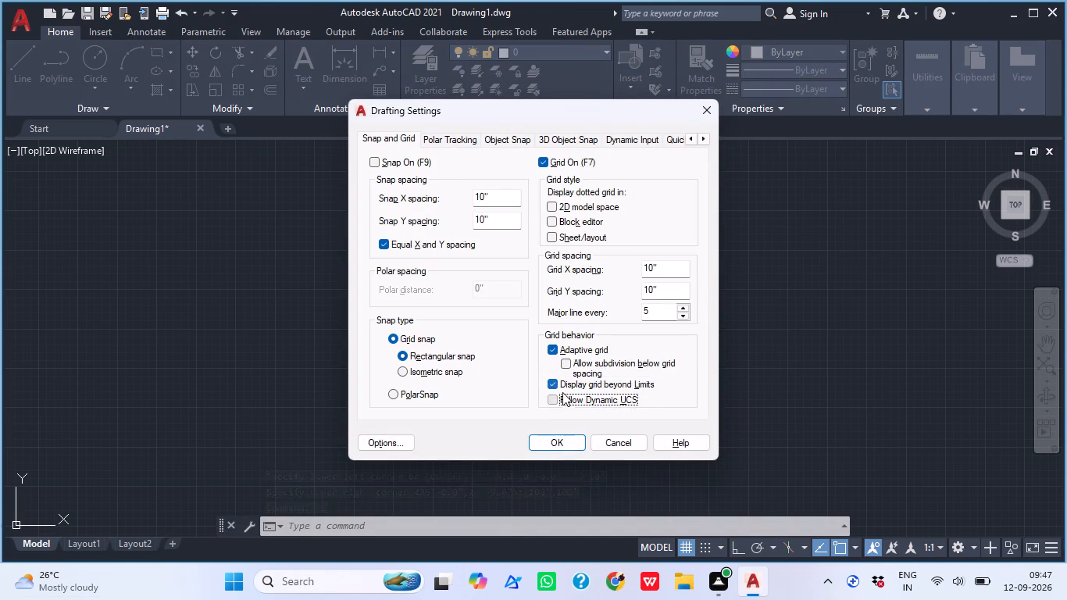
left_click(557, 389)
left_click(555, 404)
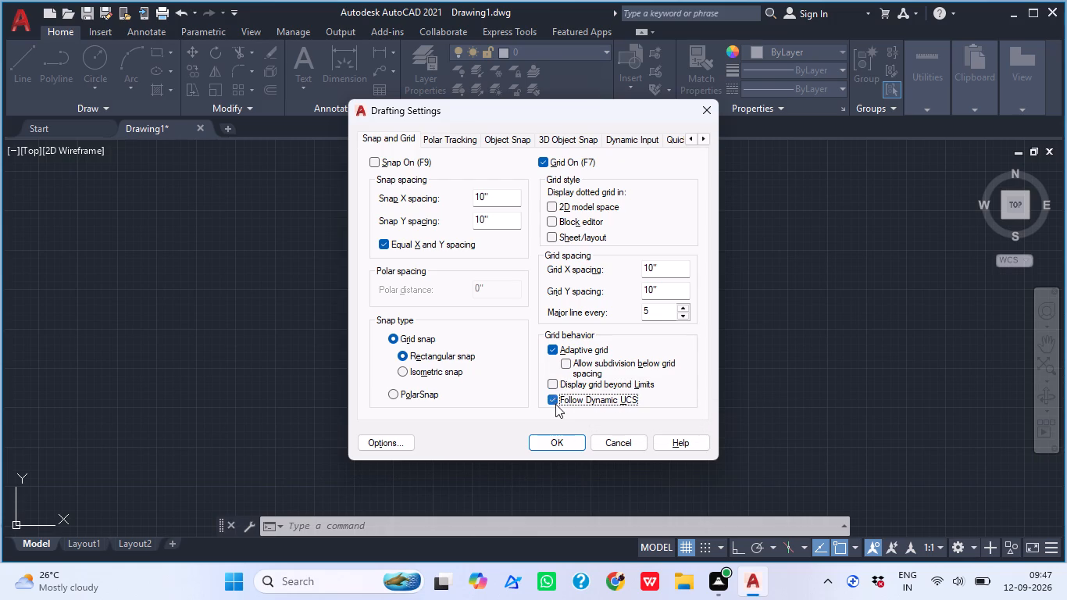
left_click(562, 448)
Examine the extent of the grid area bounded by the drawing limits.
scroll(480, 355, "down", 3)
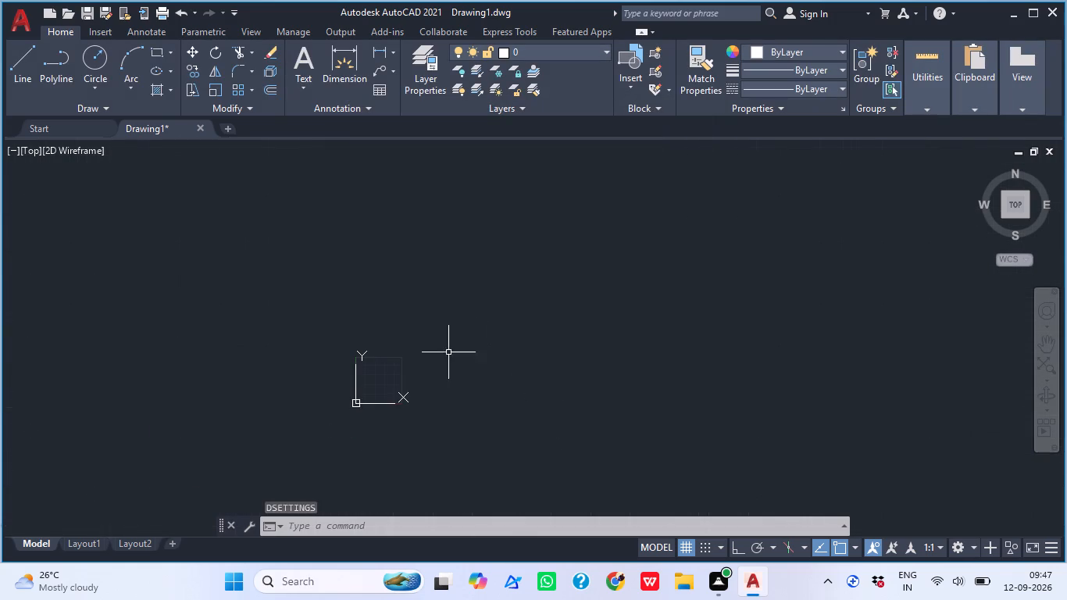
middle_click_drag(414, 391, 518, 298)
scroll(440, 320, "up", 2)
scroll(500, 268, "up", 2)
middle_click_drag(500, 280, 492, 311)
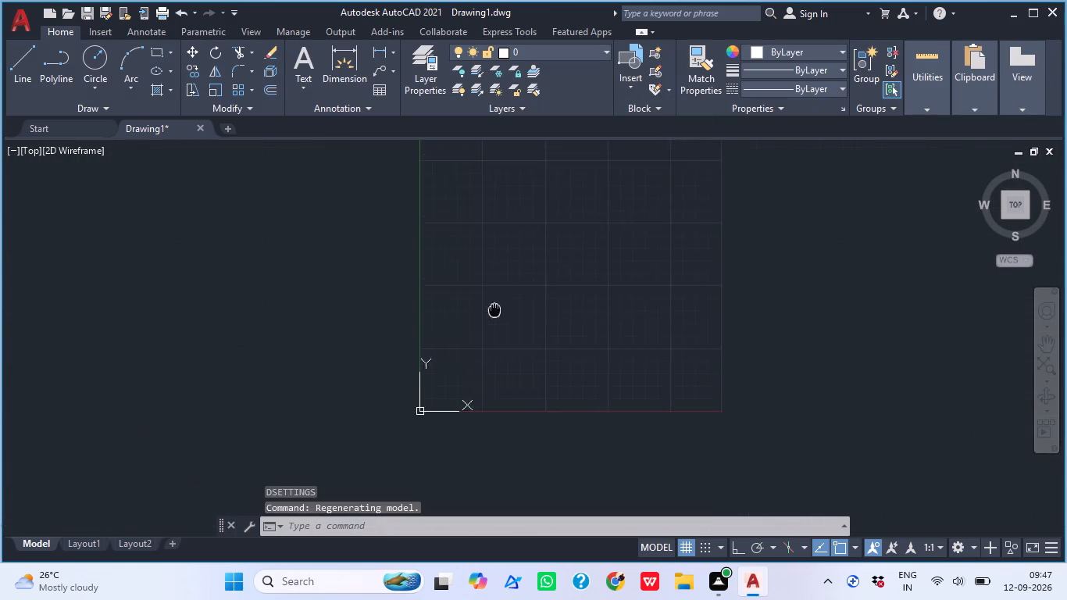
middle_click_drag(492, 311, 485, 330)
middle_click_drag(497, 318, 493, 354)
scroll(490, 347, "up", 1)
middle_click_drag(565, 353, 520, 398)
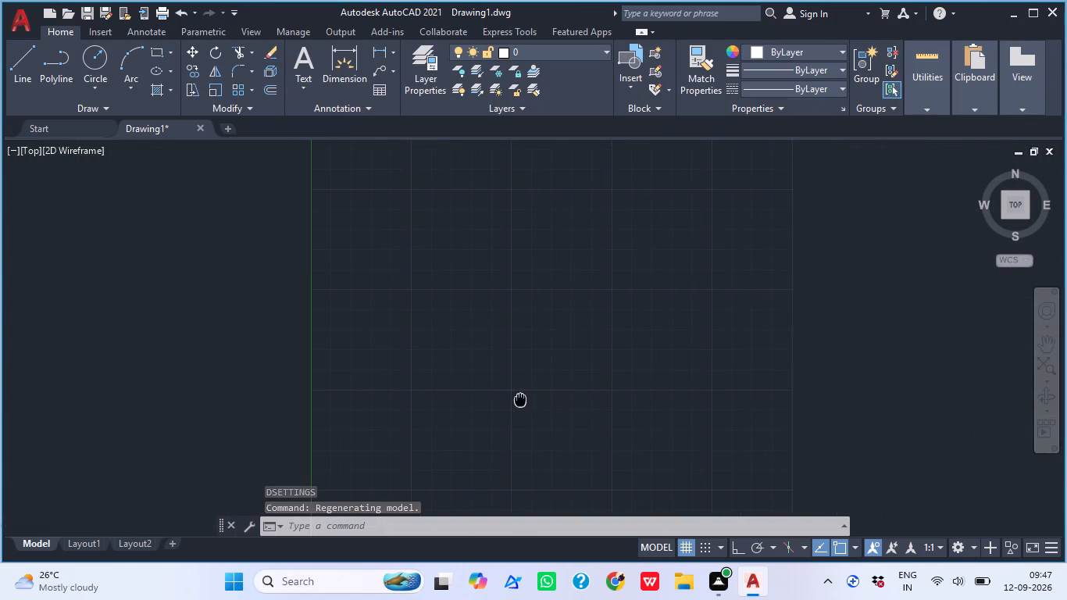
scroll(541, 344, "down", 1)
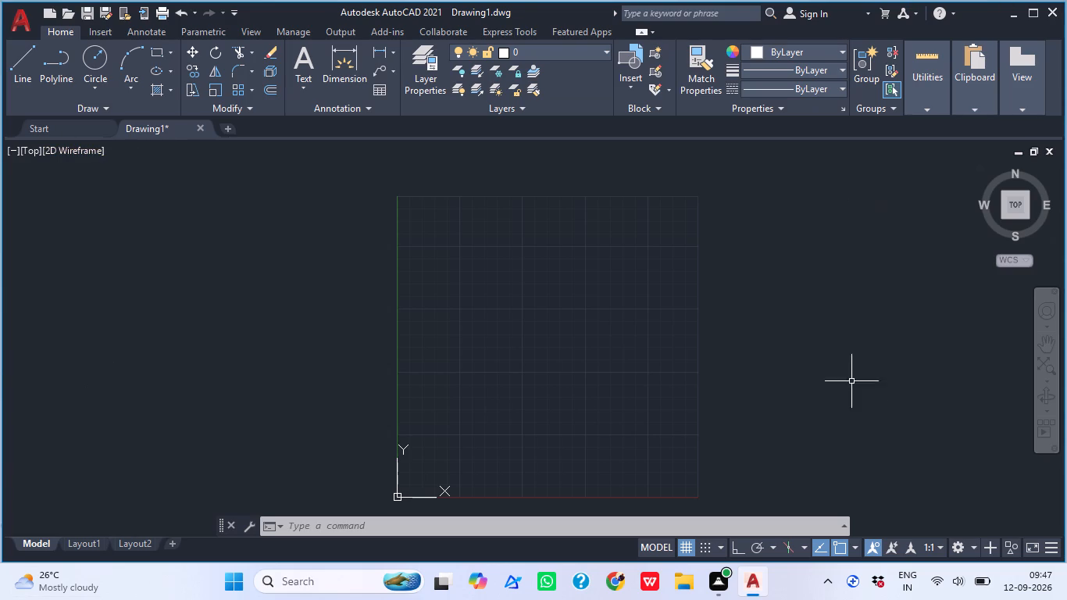
scroll(504, 324, "up", 1)
middle_click_drag(437, 380, 412, 372)
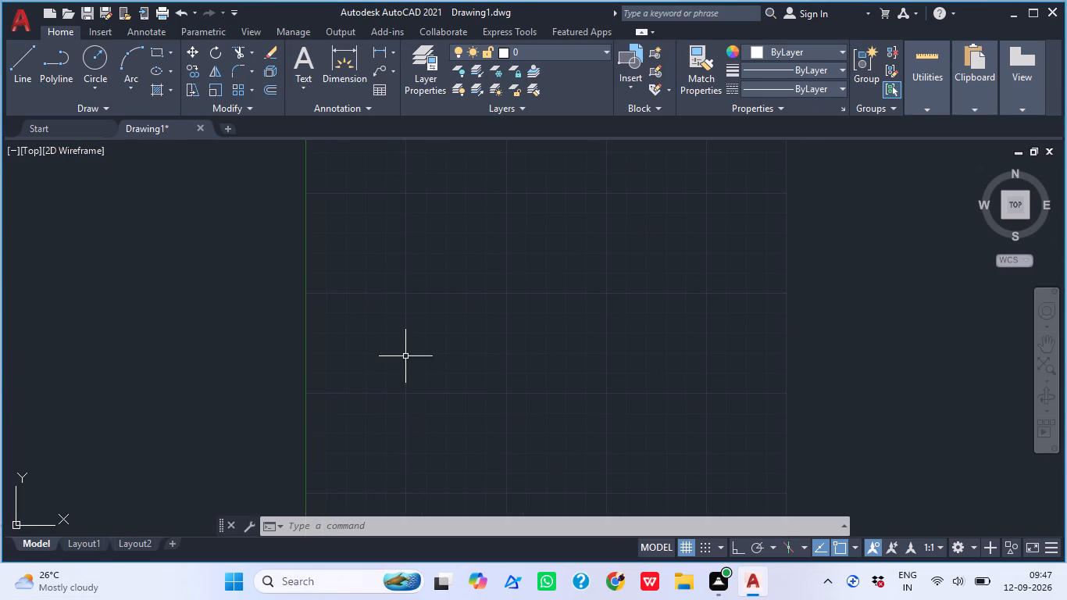
Draw one horizontal construction line across the grid area using the XLINE Hor option.
key("x")
key("l")
key("Return")
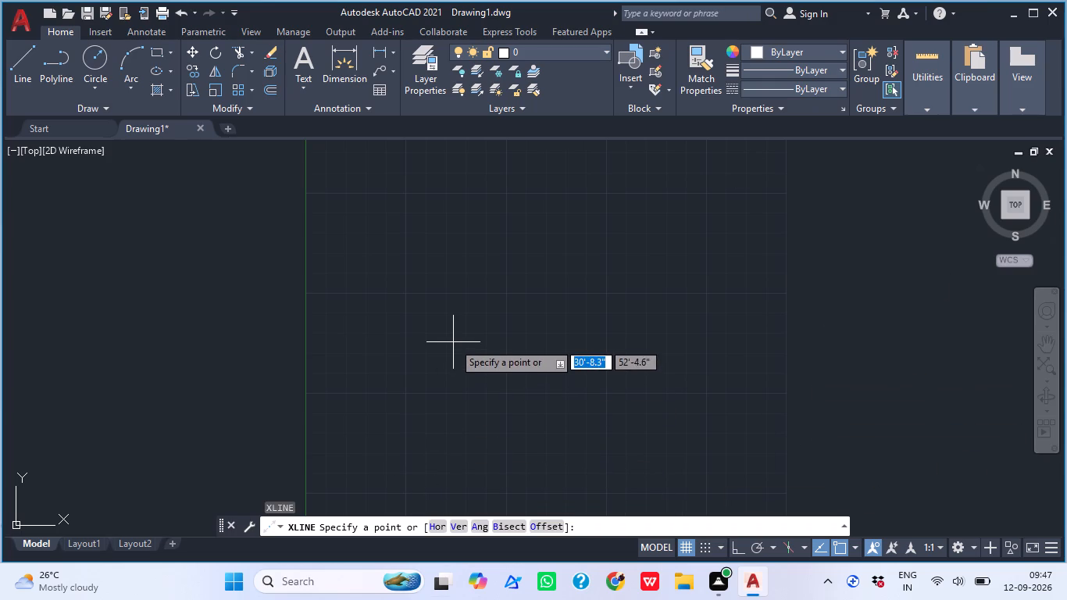
middle_click_drag(436, 375, 152, 423)
middle_click_drag(246, 350, 504, 205)
scroll(496, 213, "up", 1)
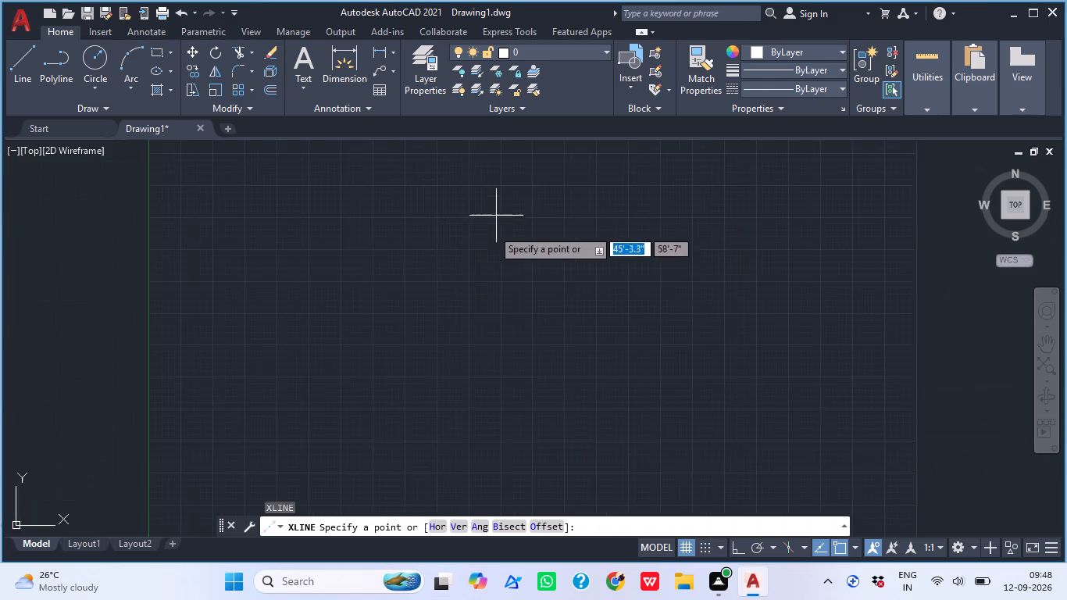
middle_click_drag(492, 242, 464, 341)
scroll(455, 310, "up", 1)
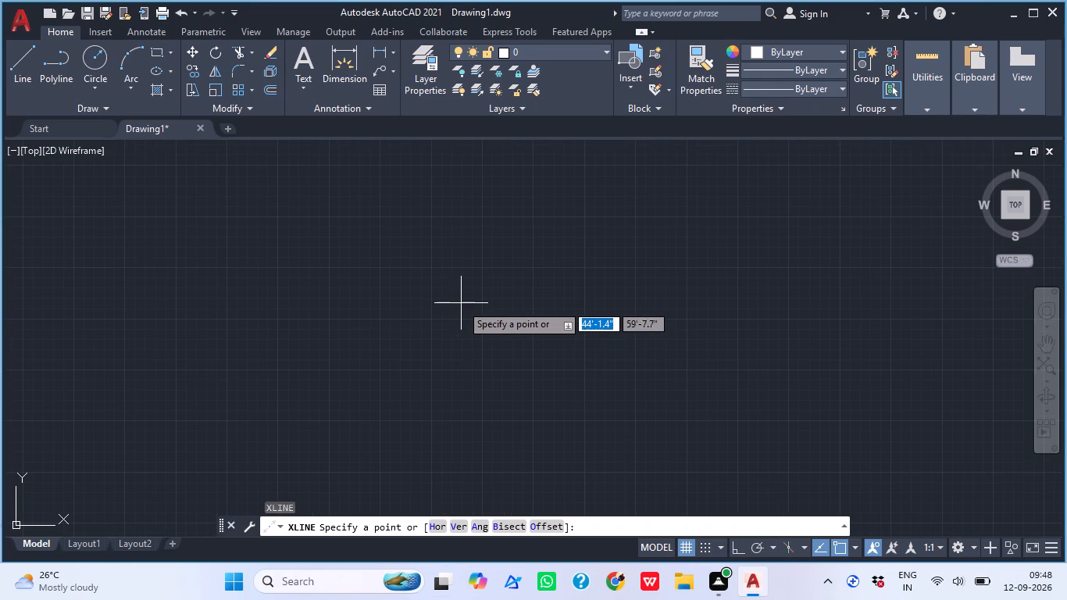
left_click(437, 530)
left_click(373, 231)
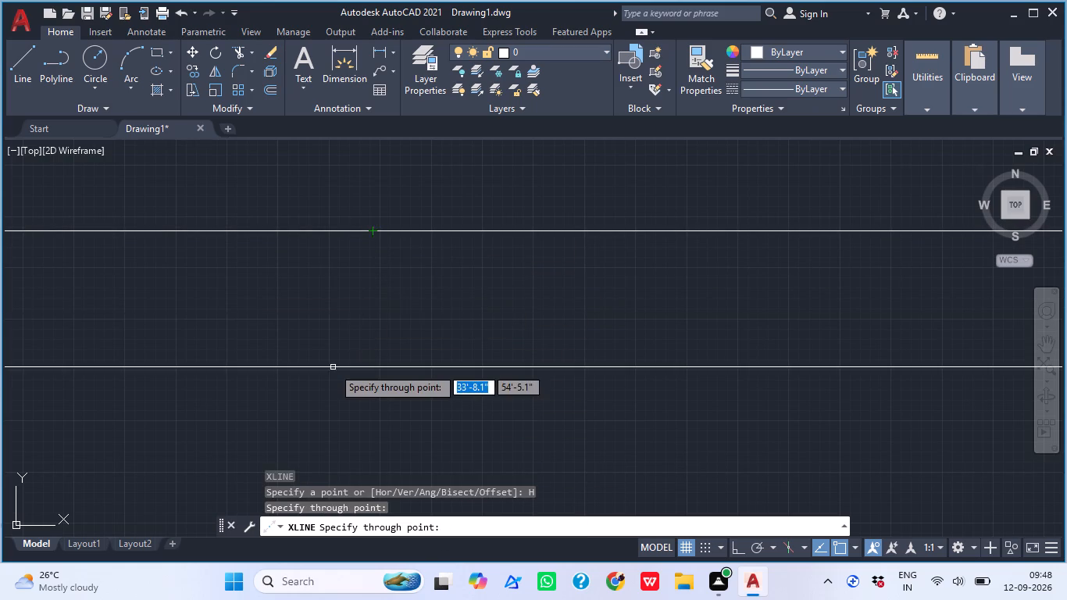
key("Escape")
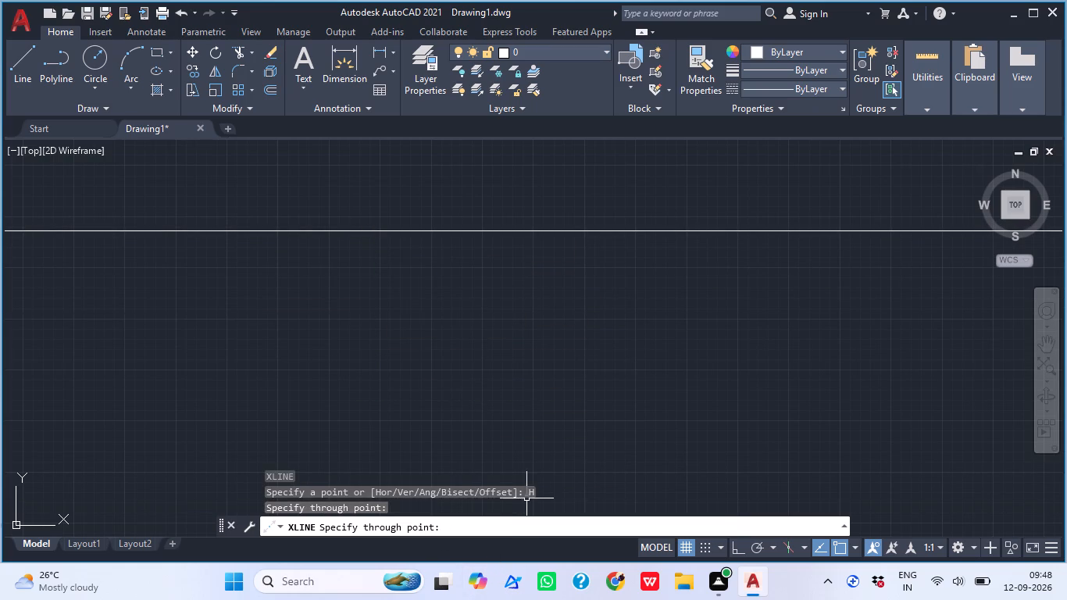
key("space")
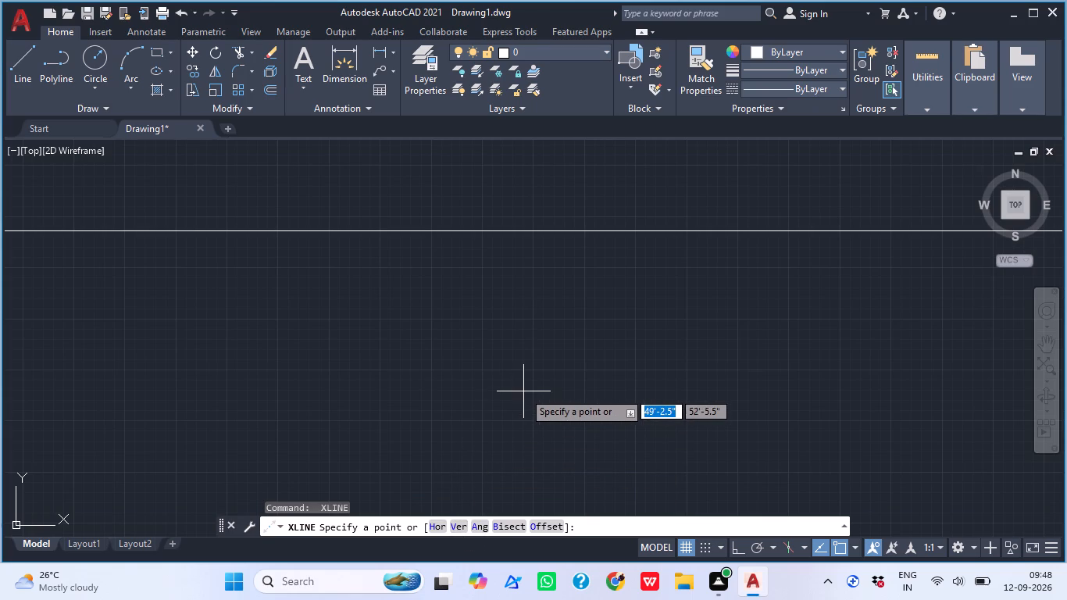
key("Escape")
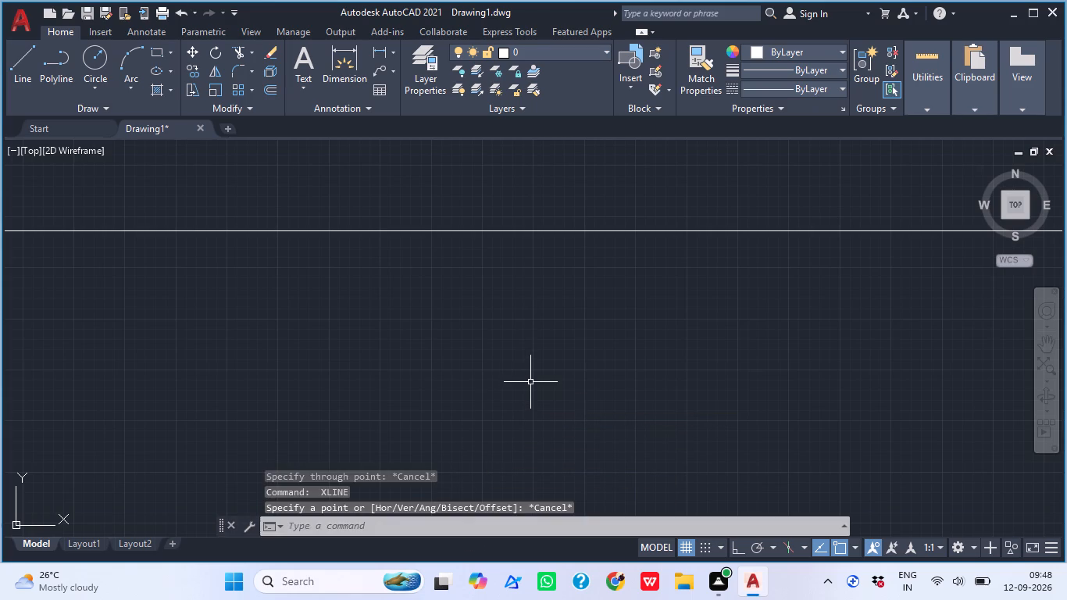
Offset the horizontal construction line 2' downward.
type("o")
key("space")
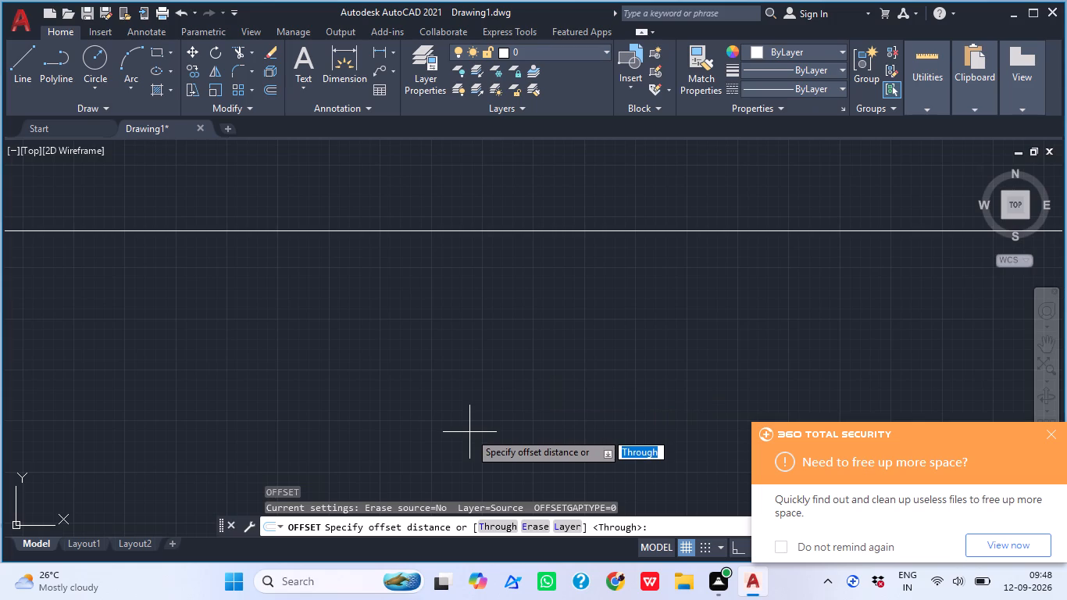
key("2")
key("apostrophe")
key("Return")
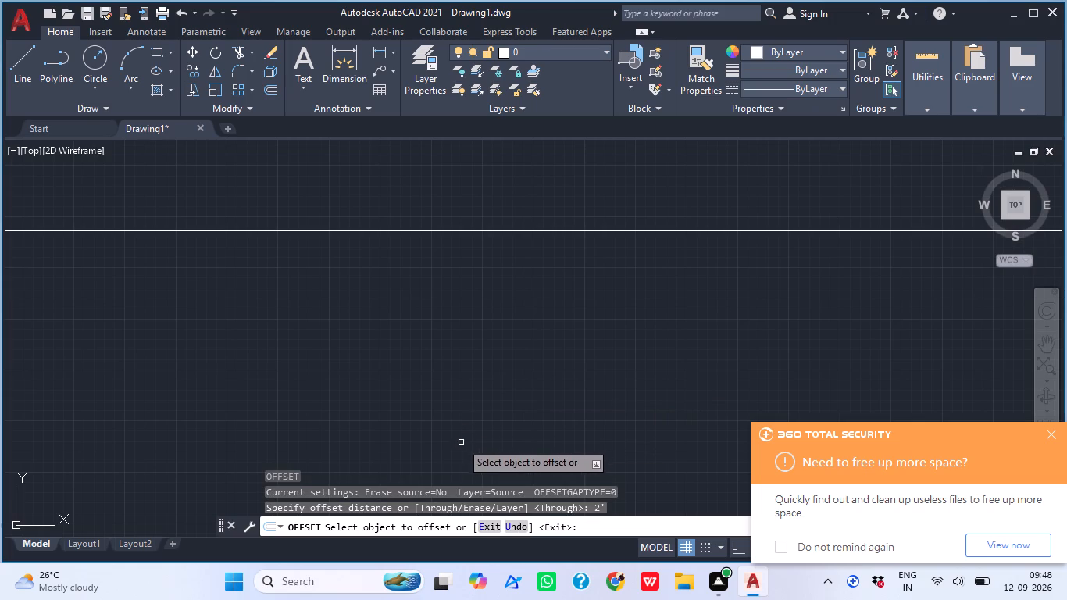
left_click(591, 233)
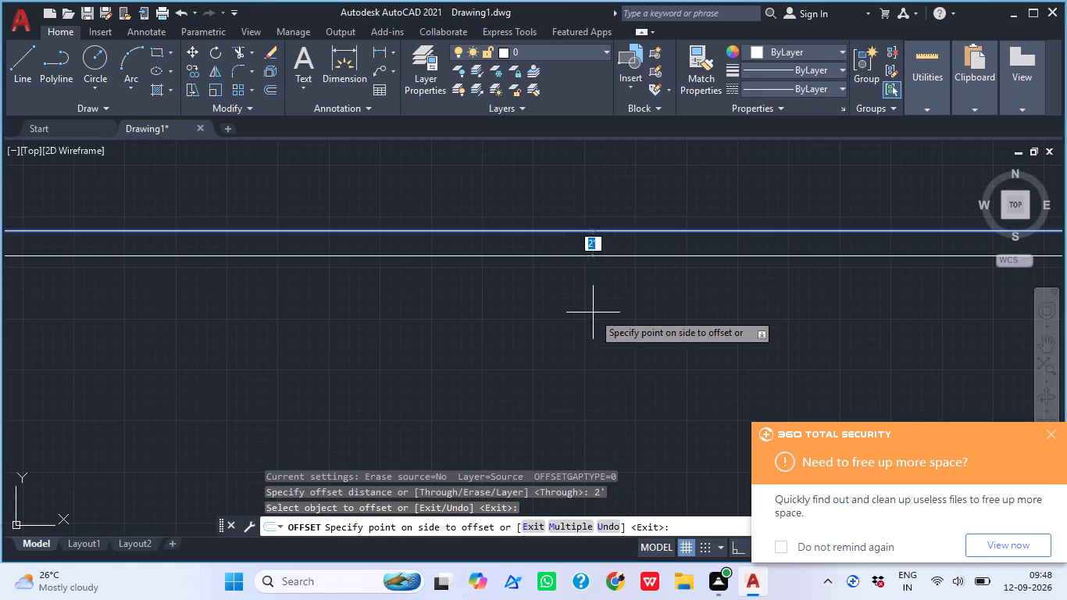
left_click(588, 325)
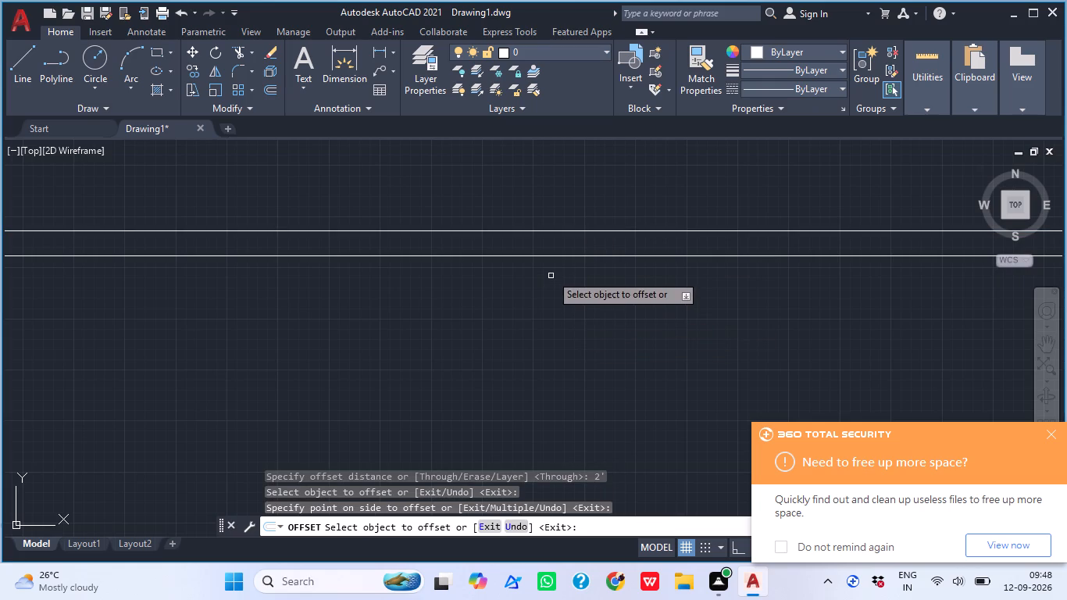
scroll(559, 241, "up", 2)
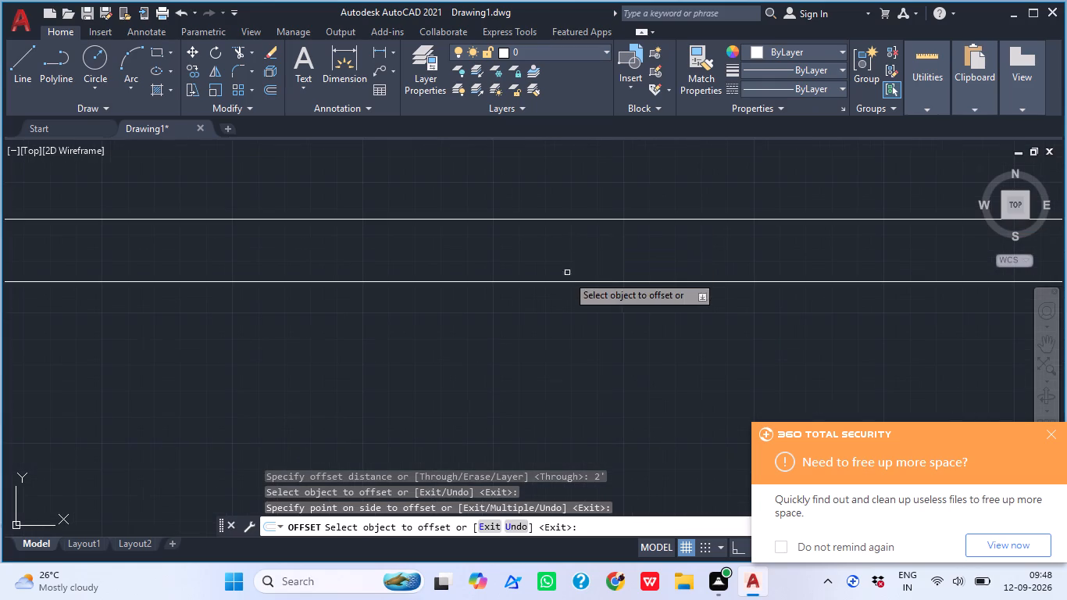
key("space")
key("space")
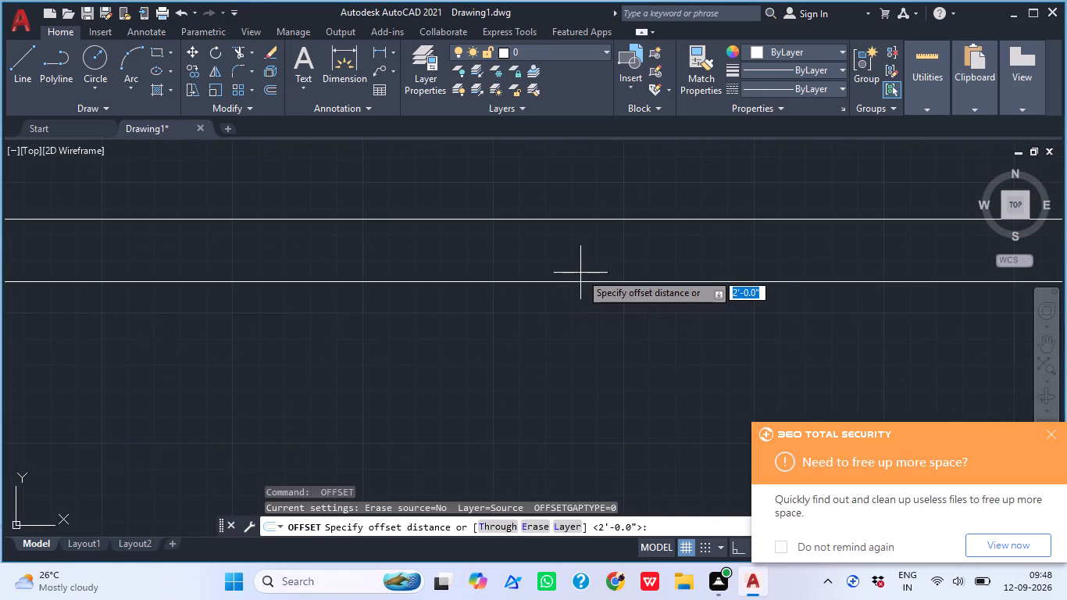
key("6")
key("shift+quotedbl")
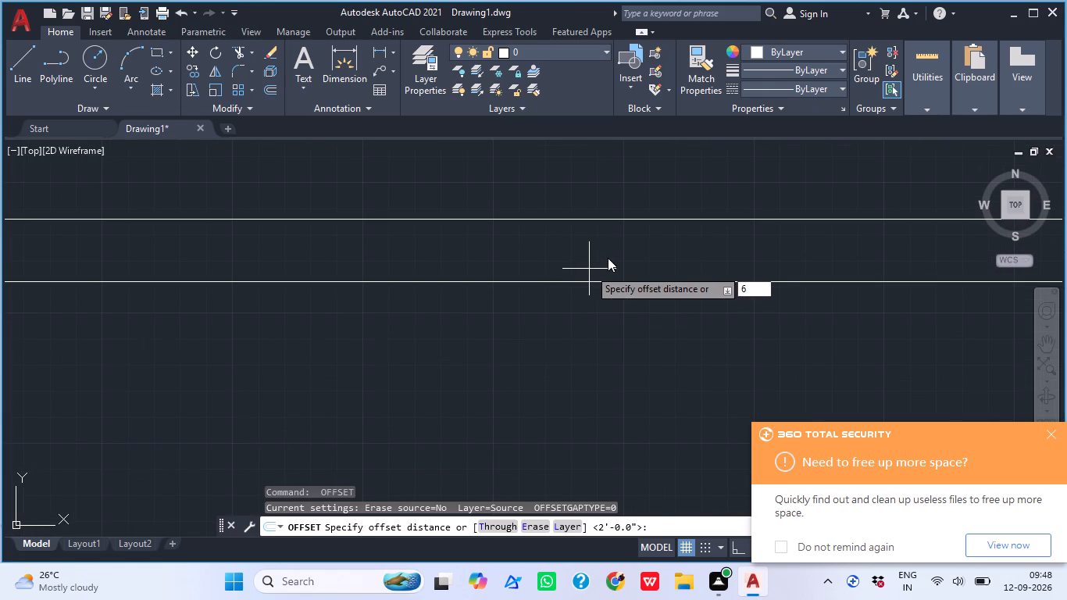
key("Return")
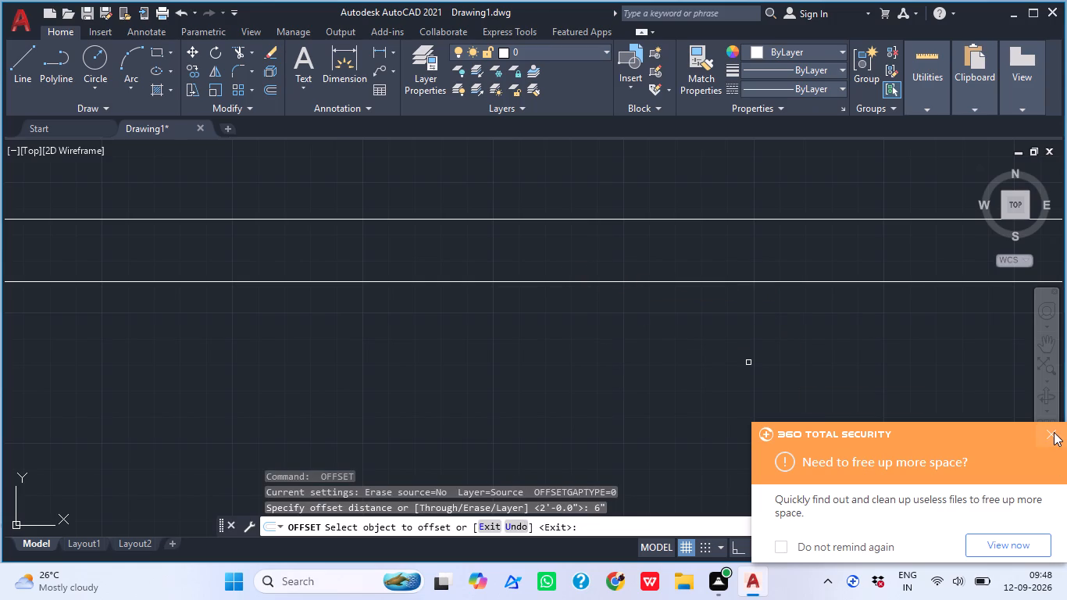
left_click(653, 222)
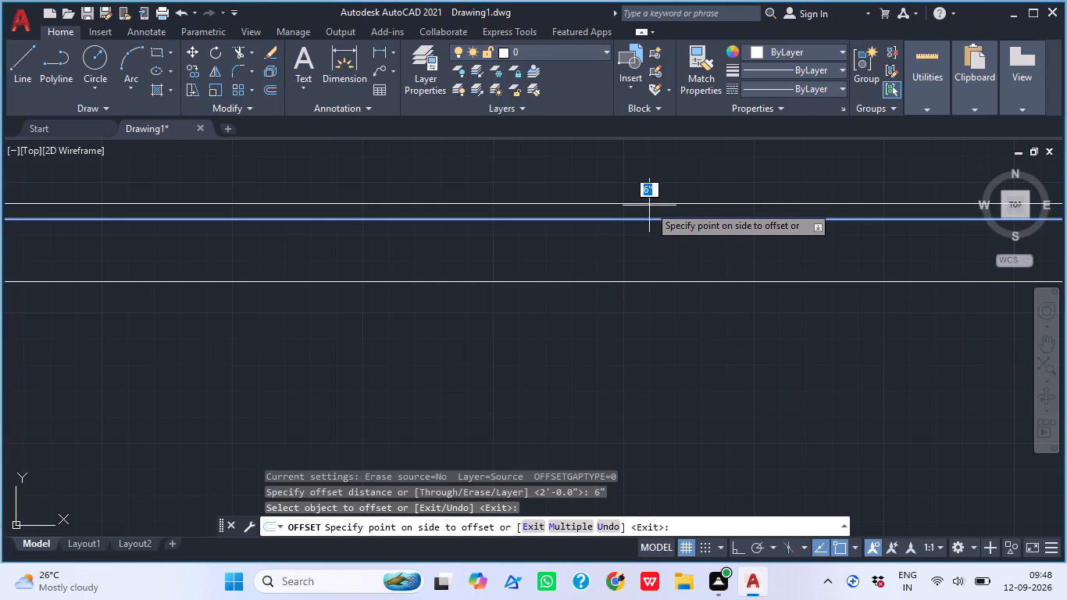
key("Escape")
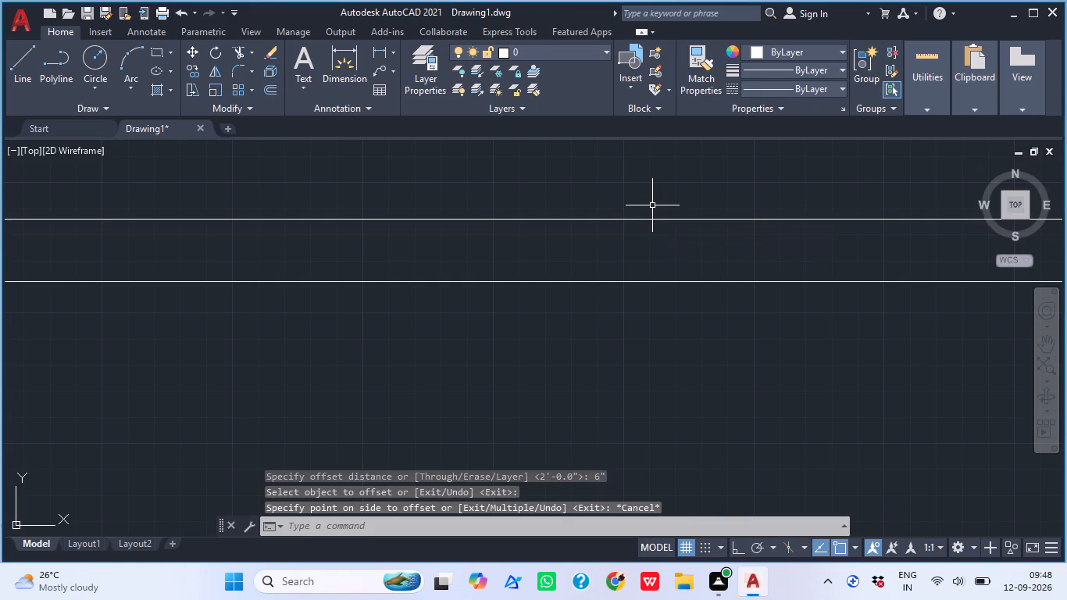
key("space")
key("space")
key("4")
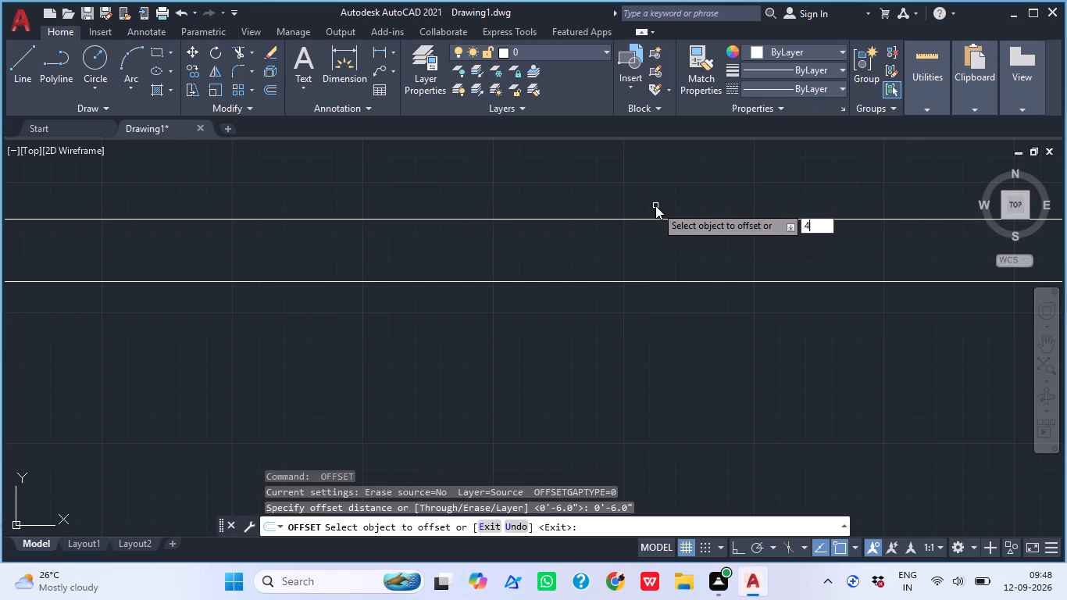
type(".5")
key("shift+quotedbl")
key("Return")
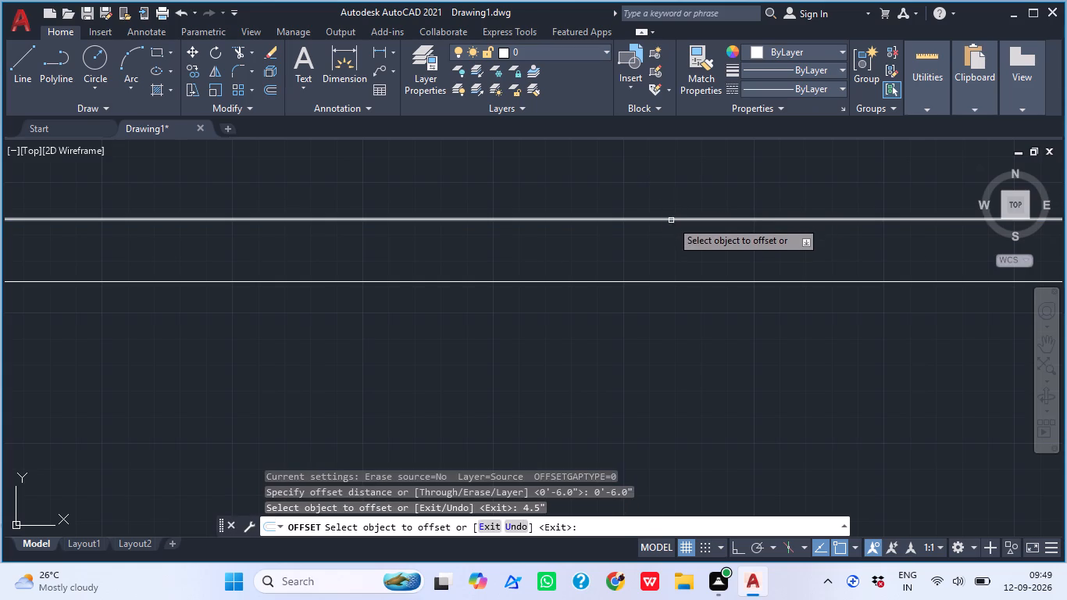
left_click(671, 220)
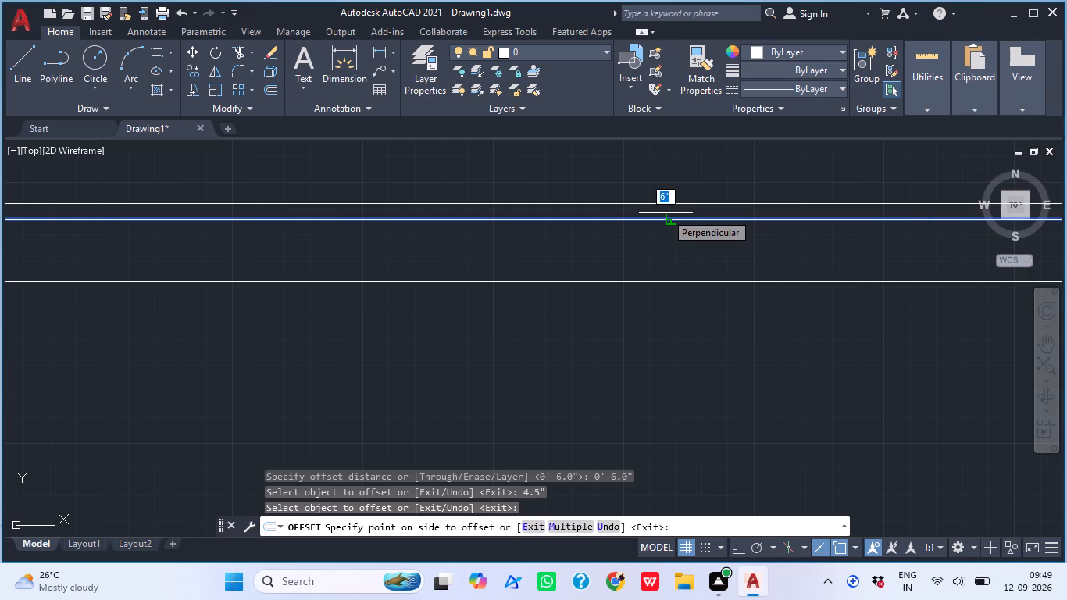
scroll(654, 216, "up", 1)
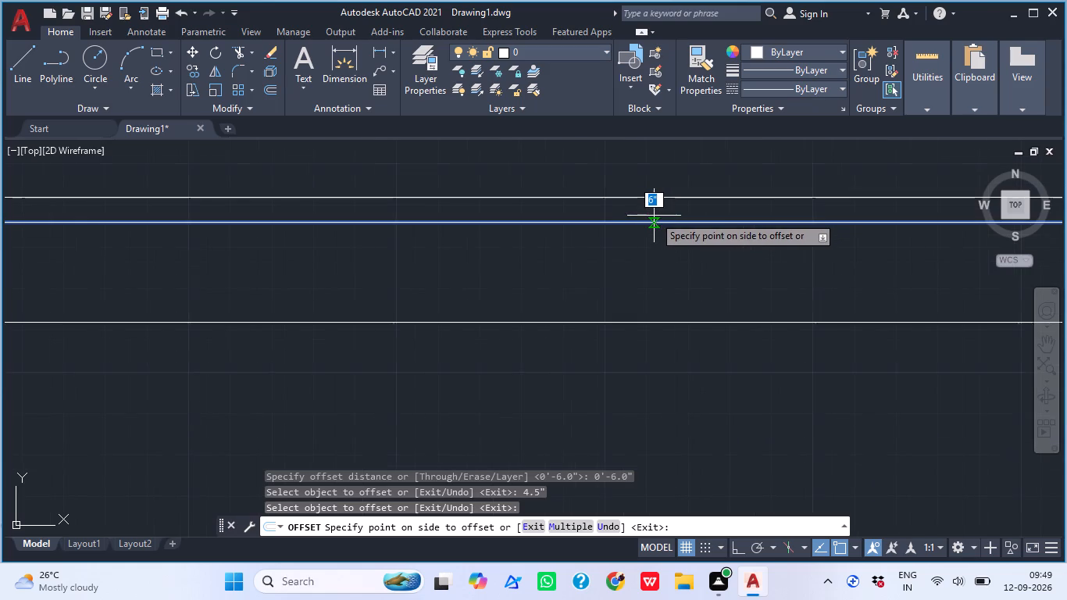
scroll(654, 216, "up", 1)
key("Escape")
Offset the two horizontal construction lines 3" outward, the upper one upward and the lower one downward.
key("space")
key("3")
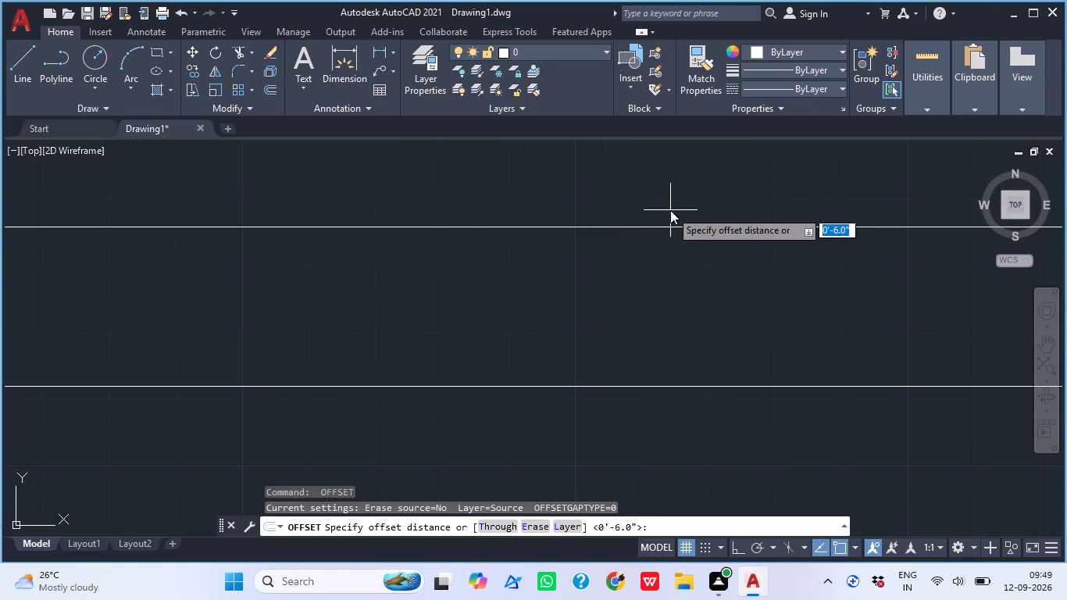
key("shift+quotedbl")
key("Return")
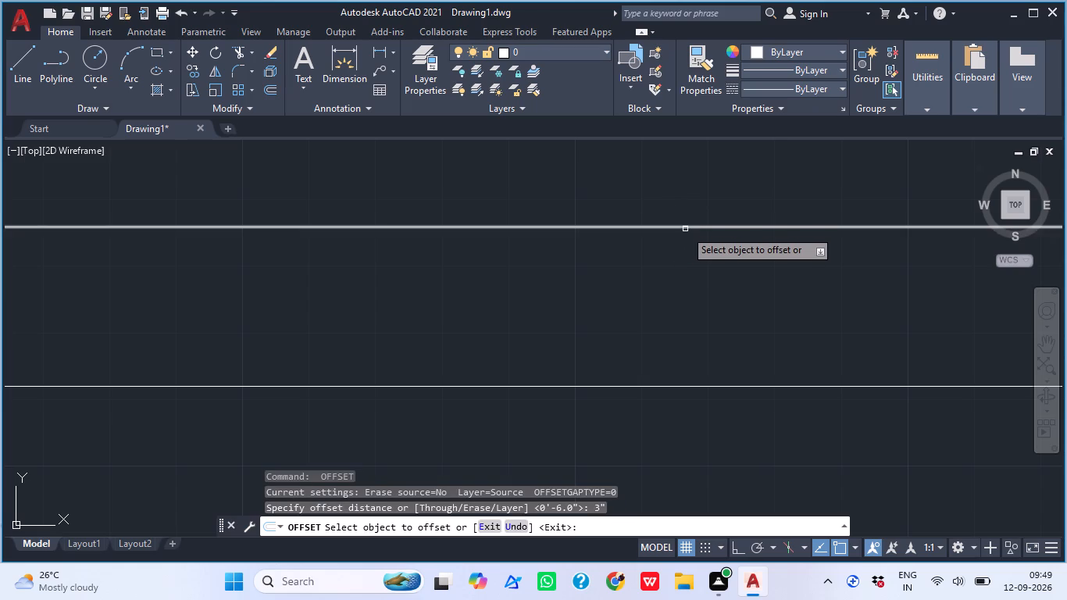
left_click(685, 234)
left_click(685, 226)
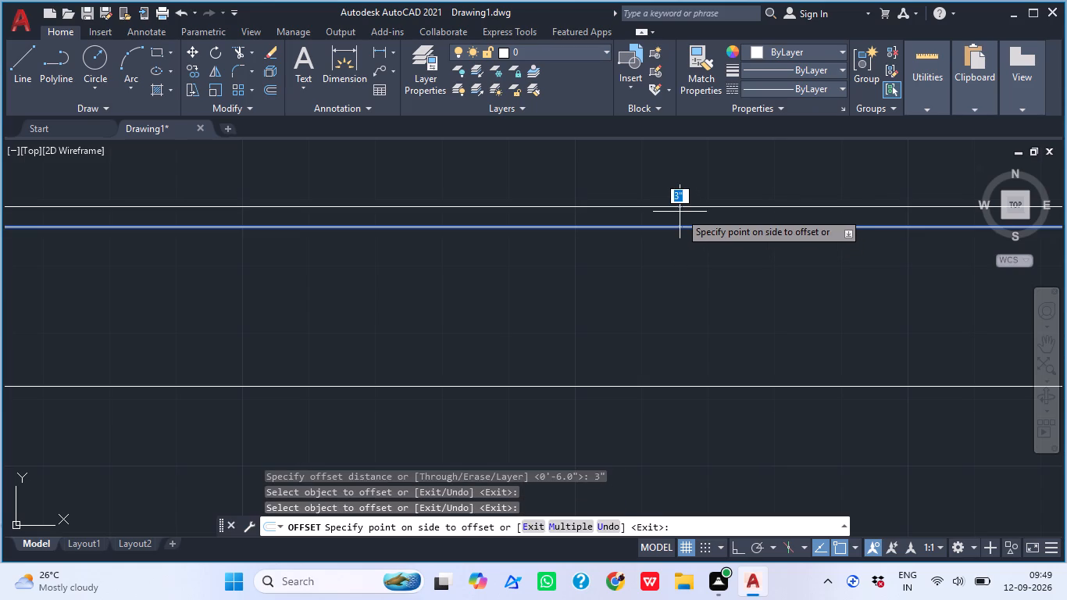
scroll(674, 212, "down", 3)
scroll(674, 212, "up", 2)
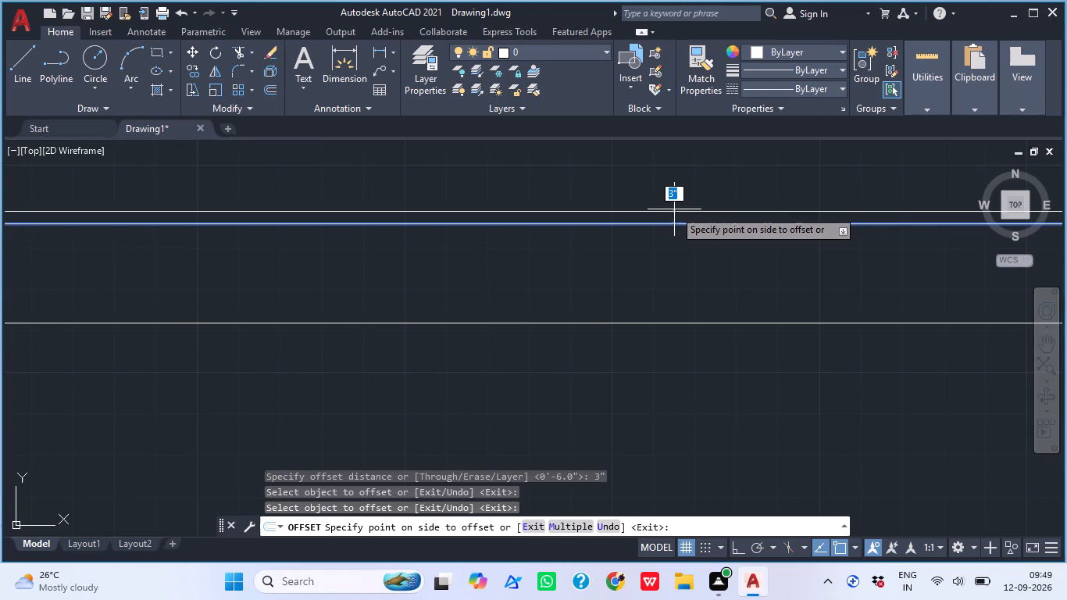
left_click(674, 209)
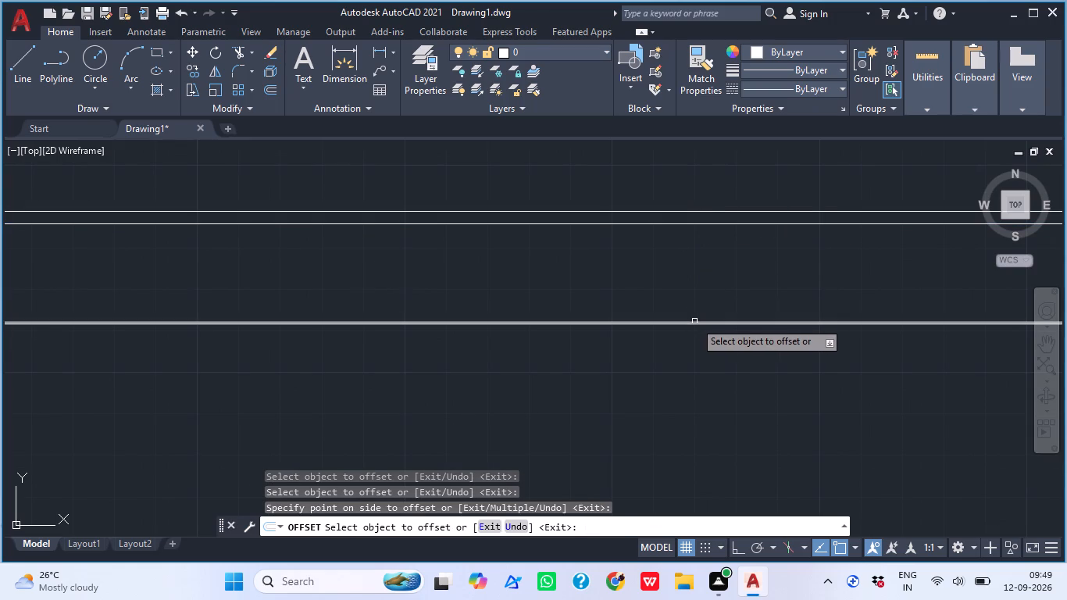
left_click(694, 324)
left_click(695, 372)
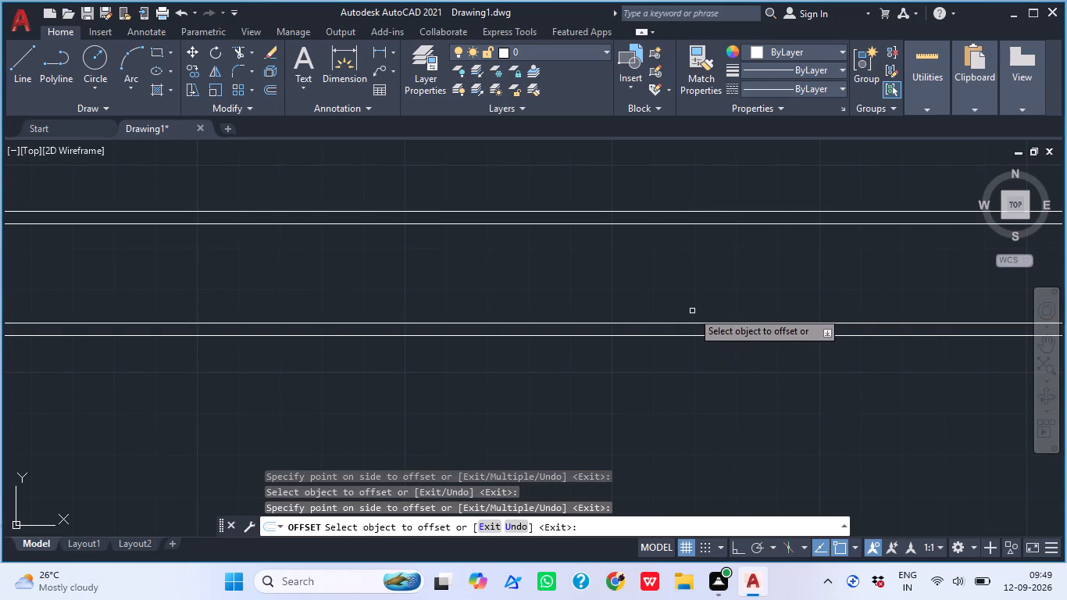
key("Escape")
Examine the paired horizontal construction lines across the grid area and its left boundary.
middle_click_drag(710, 368, 637, 364)
scroll(586, 327, "down", 2)
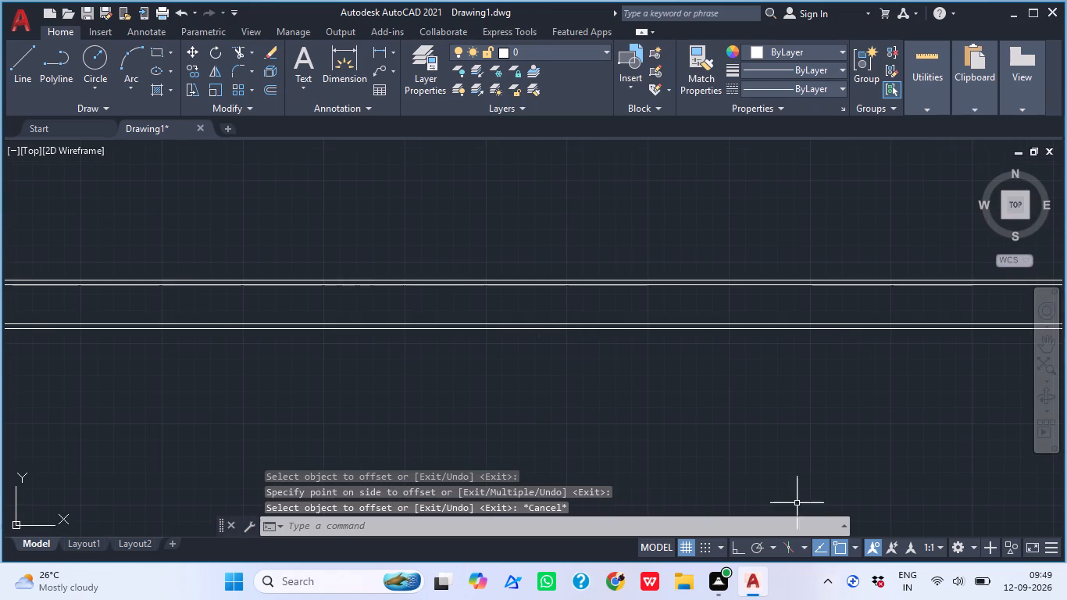
middle_click_drag(705, 343, 730, 254)
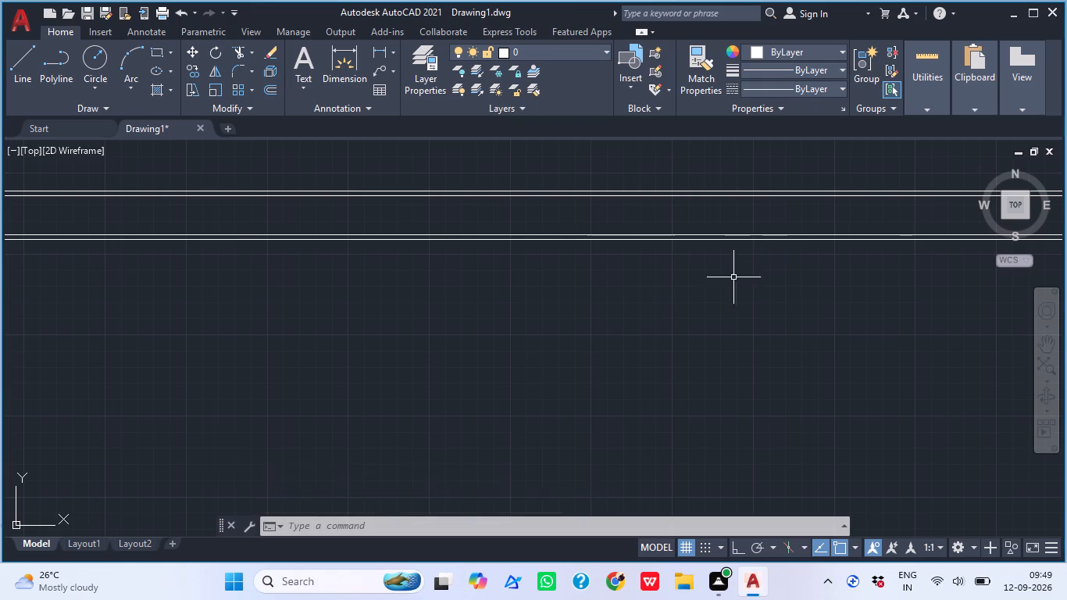
scroll(705, 286, "down", 4)
scroll(694, 338, "up", 4)
middle_click_drag(638, 392, 546, 517)
scroll(624, 359, "down", 2)
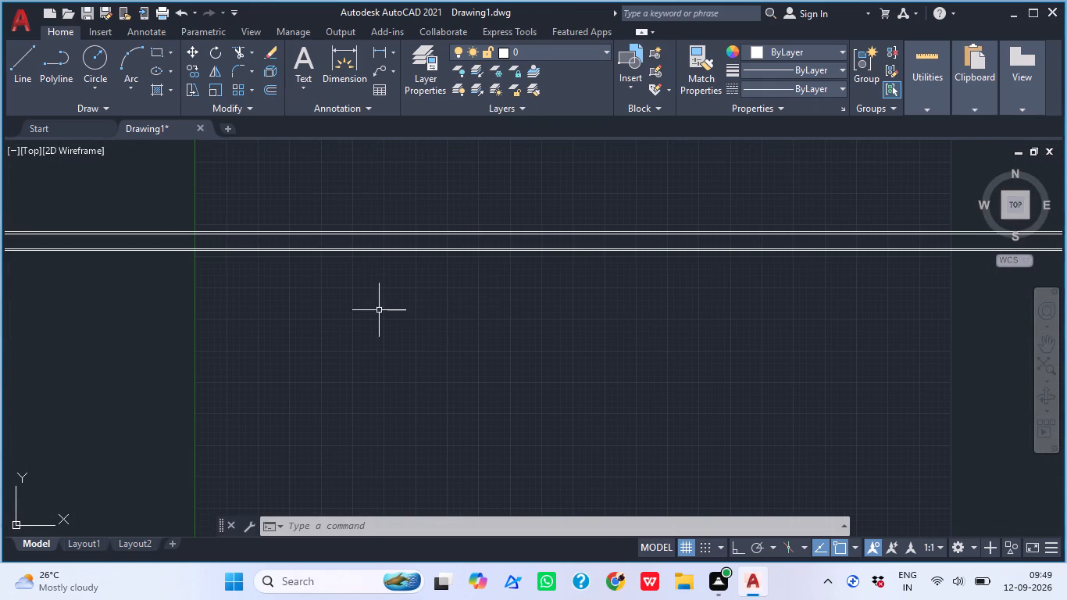
middle_click_drag(319, 310, 186, 316)
scroll(238, 302, "up", 3)
middle_click_drag(367, 362, 491, 369)
scroll(410, 325, "down", 3)
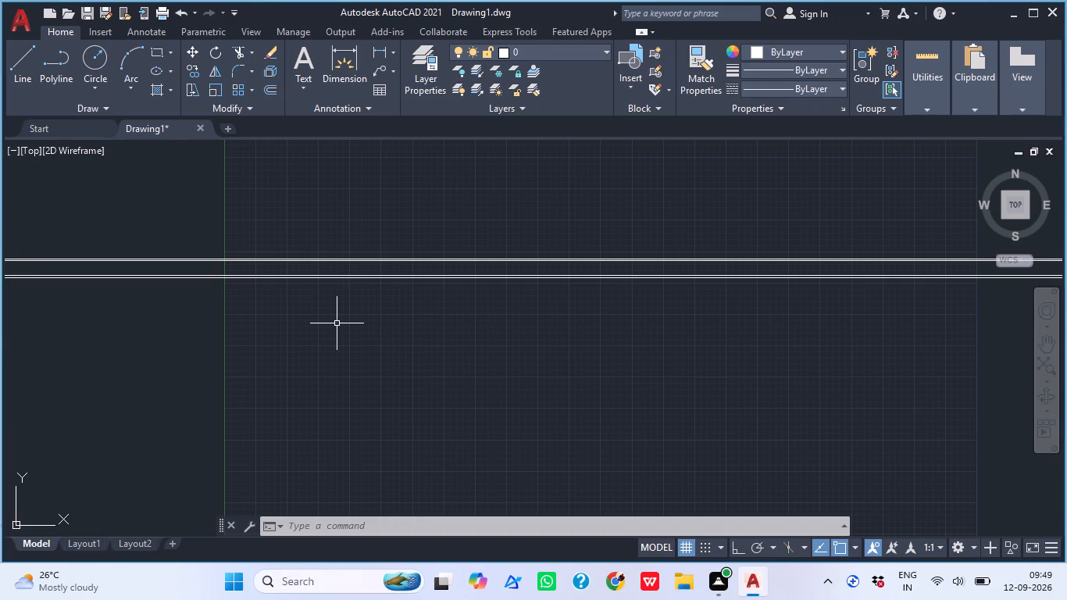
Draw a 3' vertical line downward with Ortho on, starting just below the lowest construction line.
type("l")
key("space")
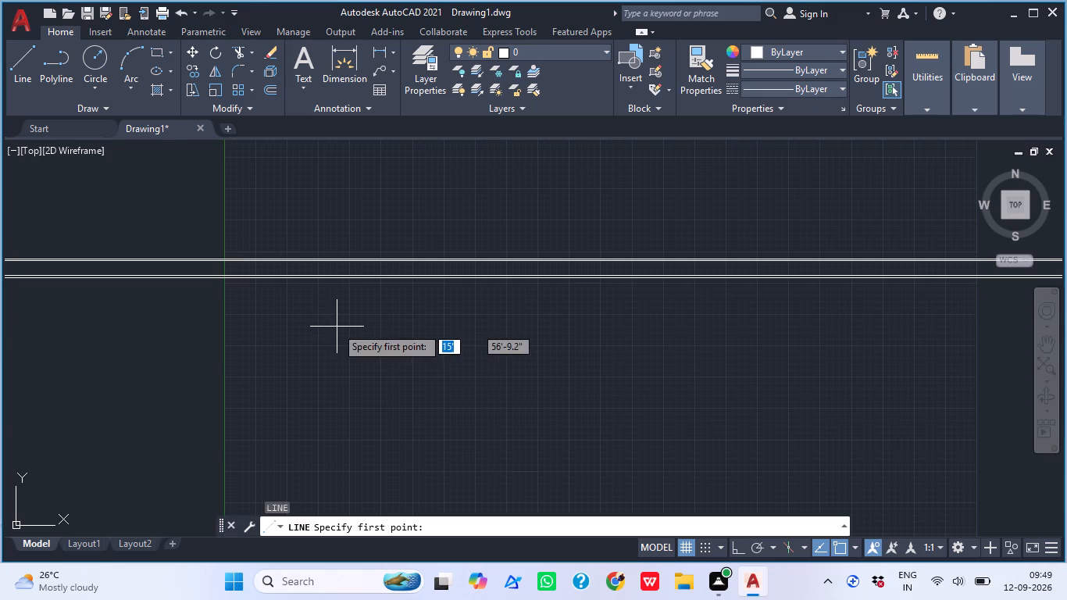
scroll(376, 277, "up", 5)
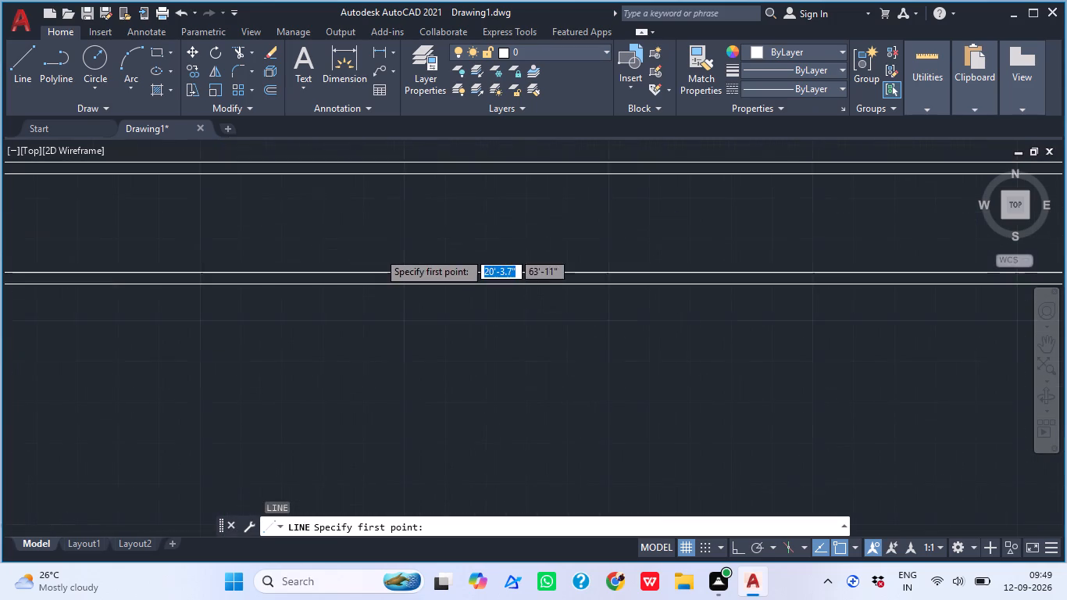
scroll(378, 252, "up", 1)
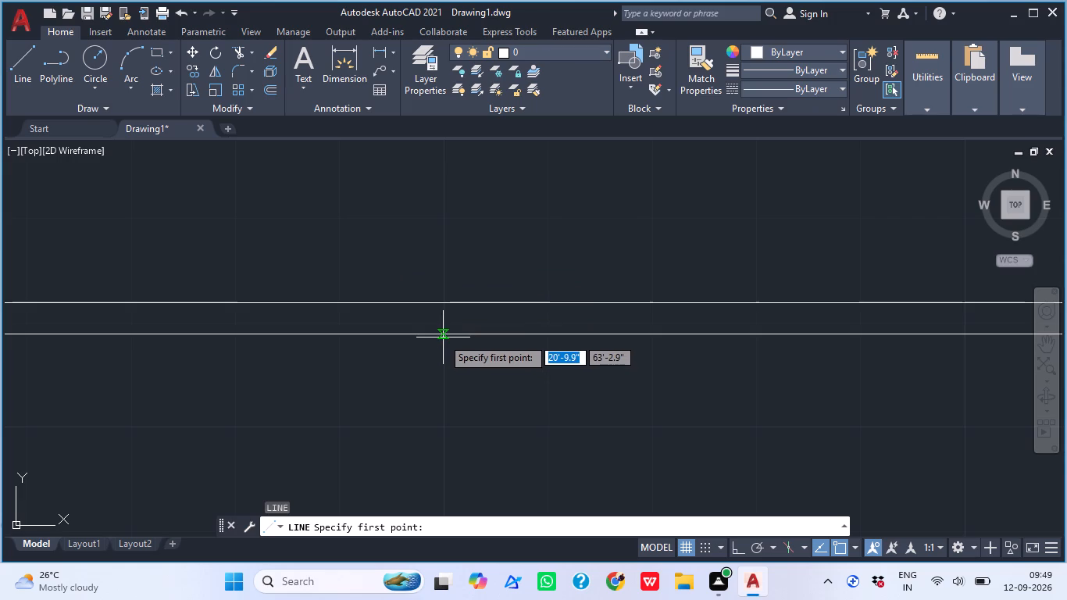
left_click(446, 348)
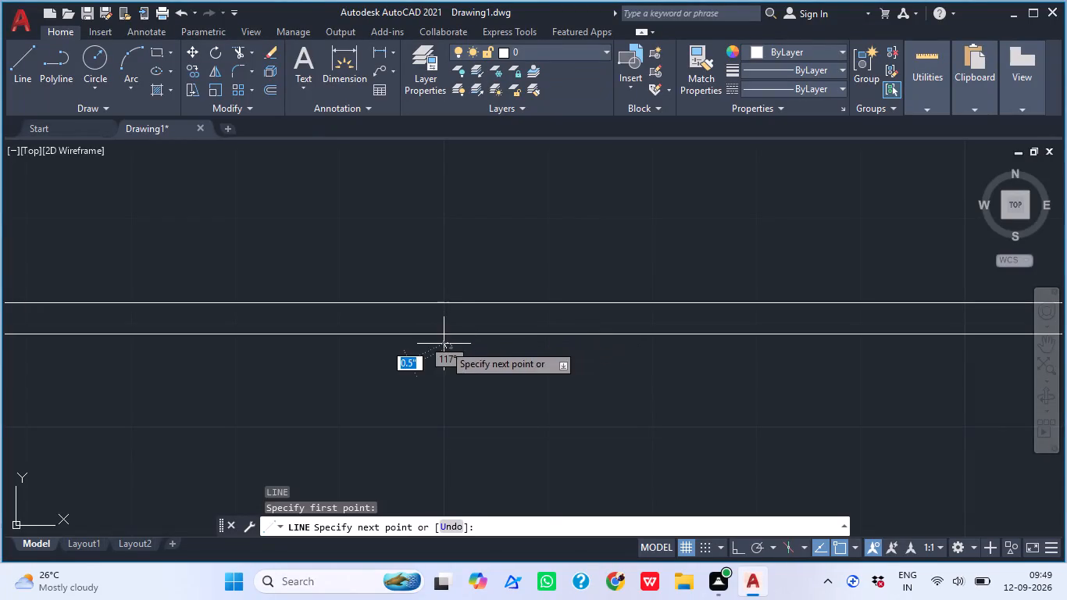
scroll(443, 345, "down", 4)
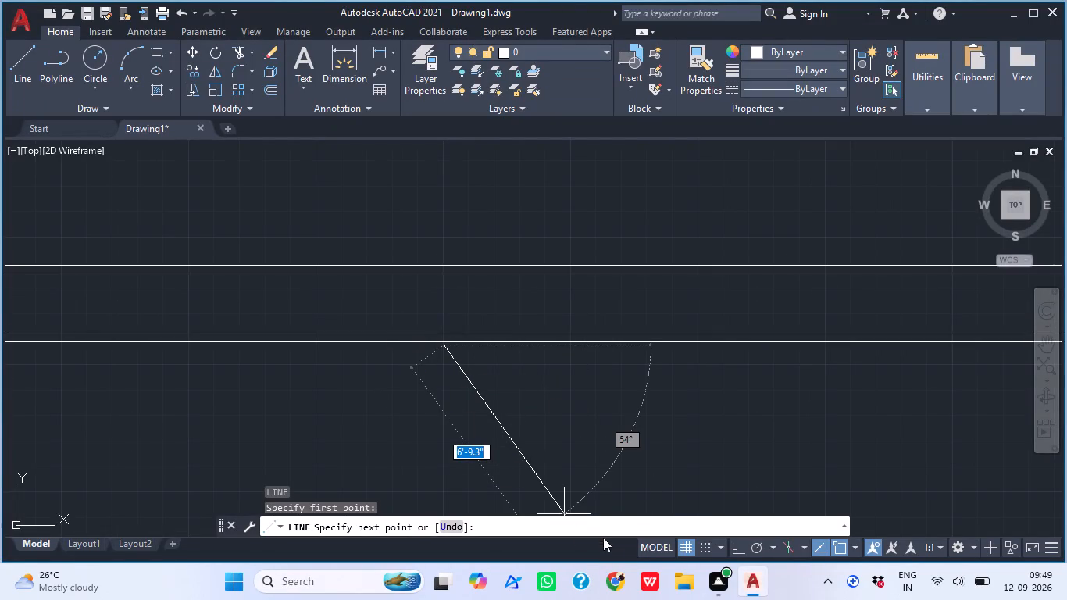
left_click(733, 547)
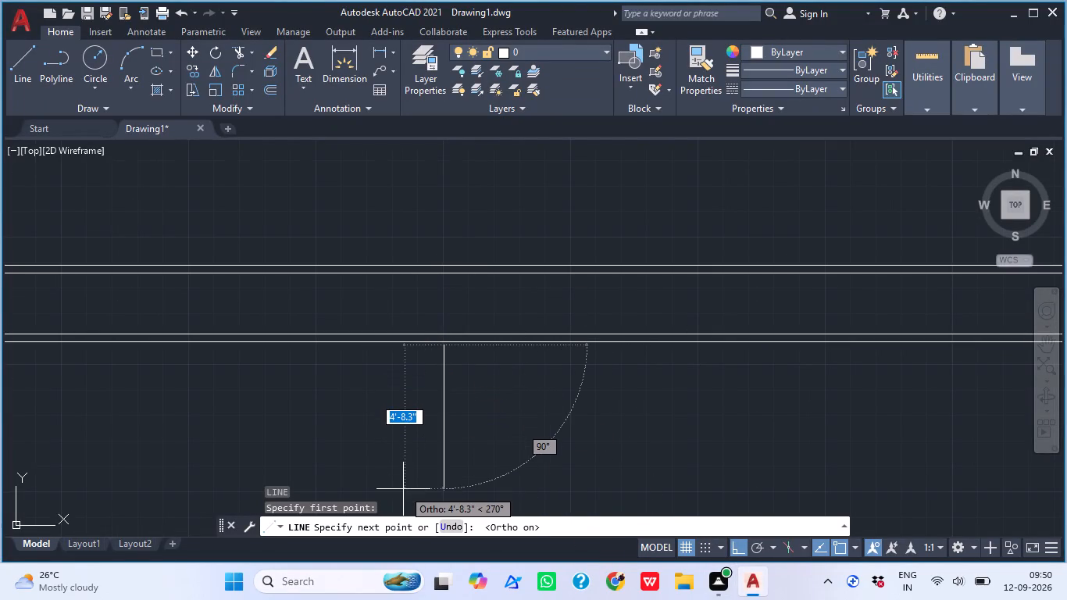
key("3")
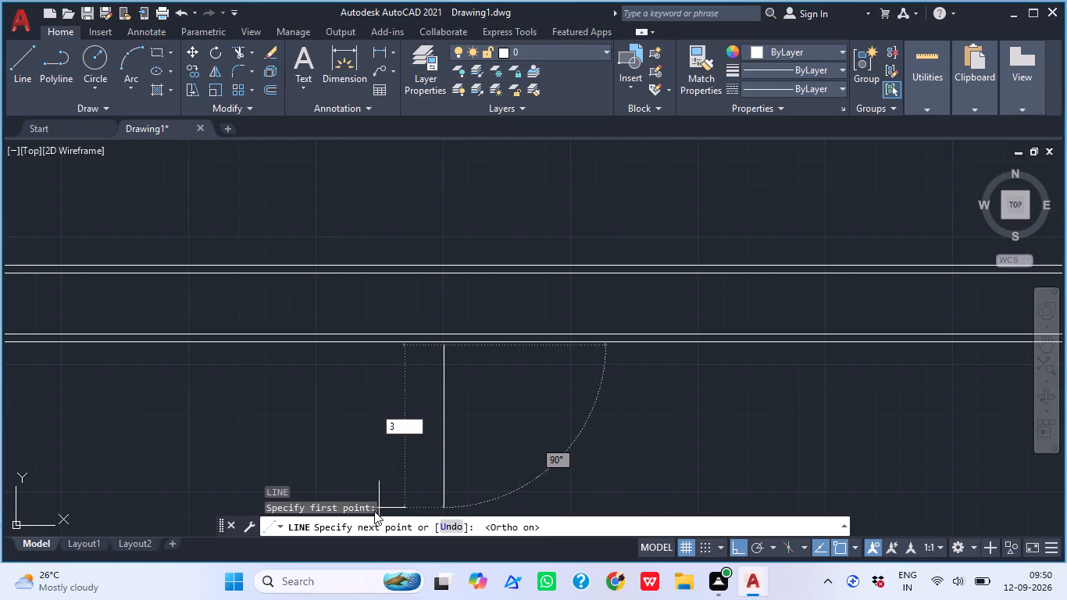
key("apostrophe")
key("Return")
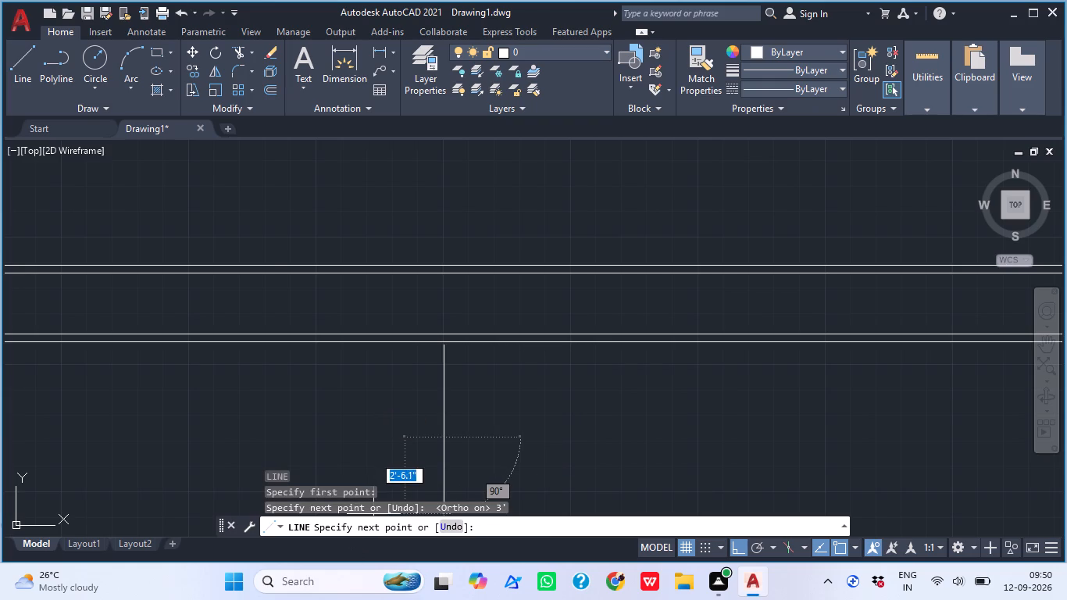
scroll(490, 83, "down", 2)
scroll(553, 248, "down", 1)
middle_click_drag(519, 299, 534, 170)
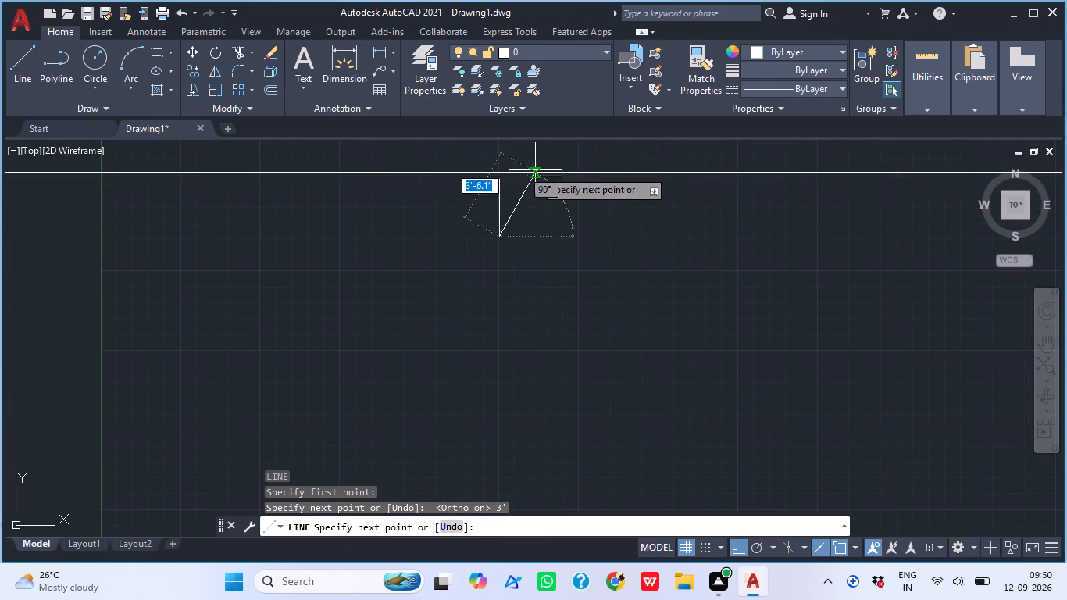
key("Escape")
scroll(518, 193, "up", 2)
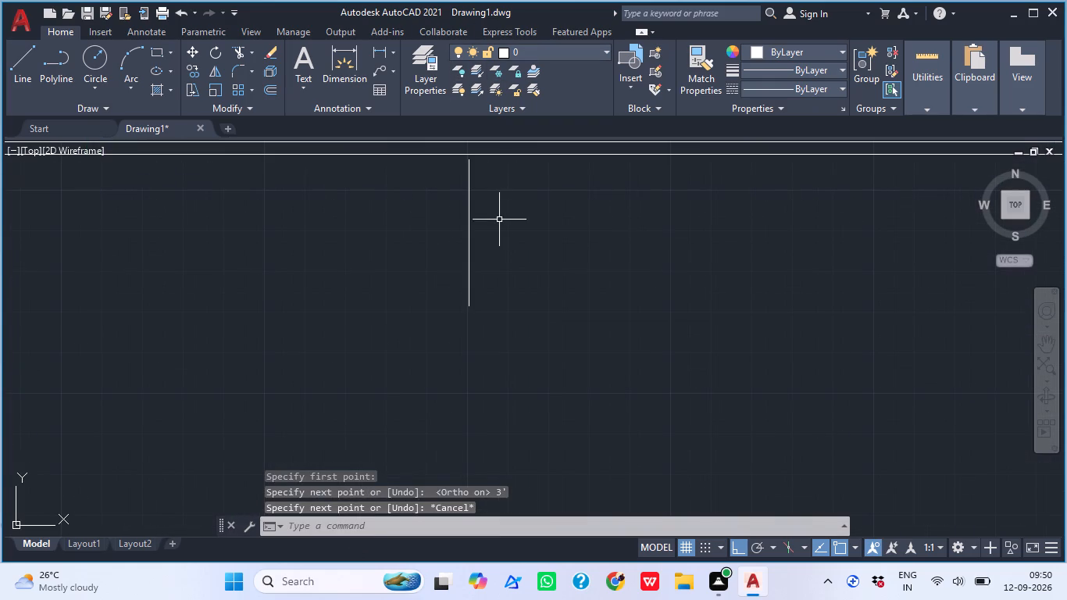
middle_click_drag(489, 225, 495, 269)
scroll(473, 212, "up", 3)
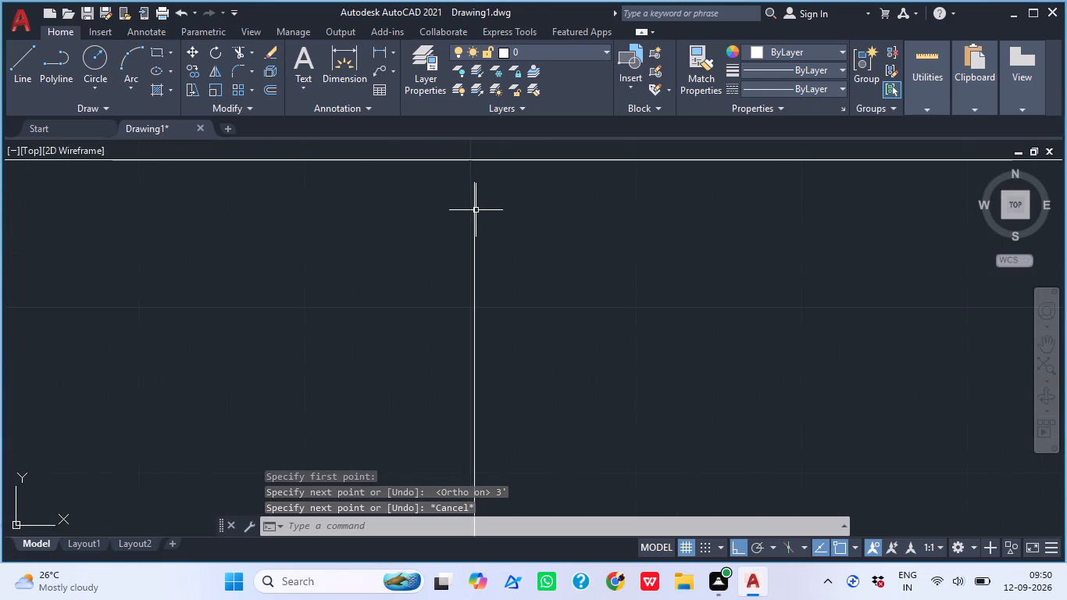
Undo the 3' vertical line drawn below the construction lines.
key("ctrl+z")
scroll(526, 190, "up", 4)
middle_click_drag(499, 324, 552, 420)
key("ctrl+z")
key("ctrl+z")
Draw a 3' vertical line straight down from a point on the lowest construction line, with Ortho on.
scroll(476, 201, "up", 2)
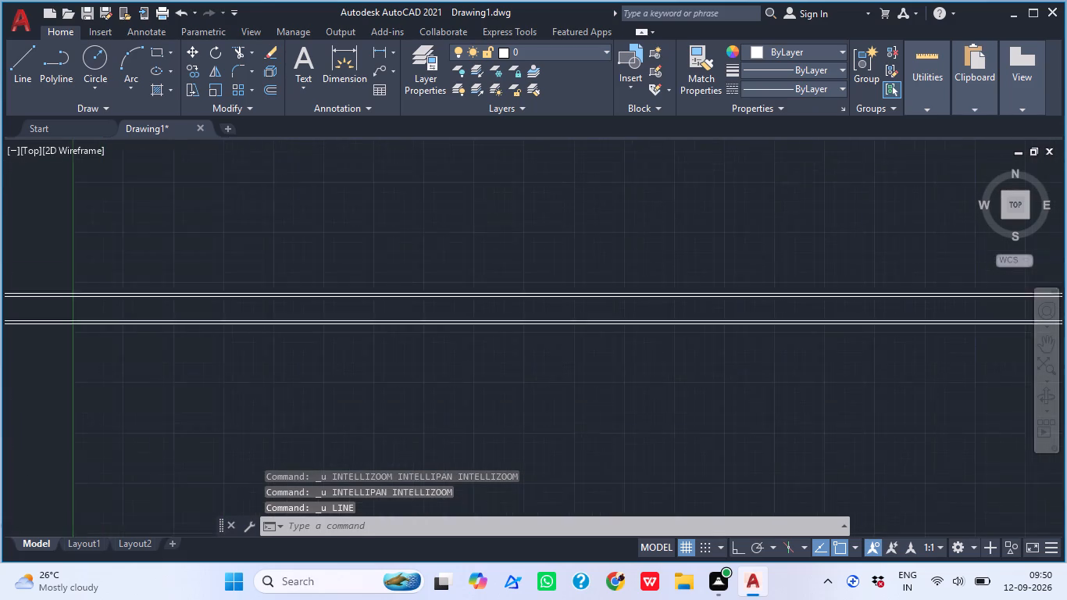
scroll(494, 272, "down", 4)
scroll(505, 315, "up", 2)
middle_click(502, 315)
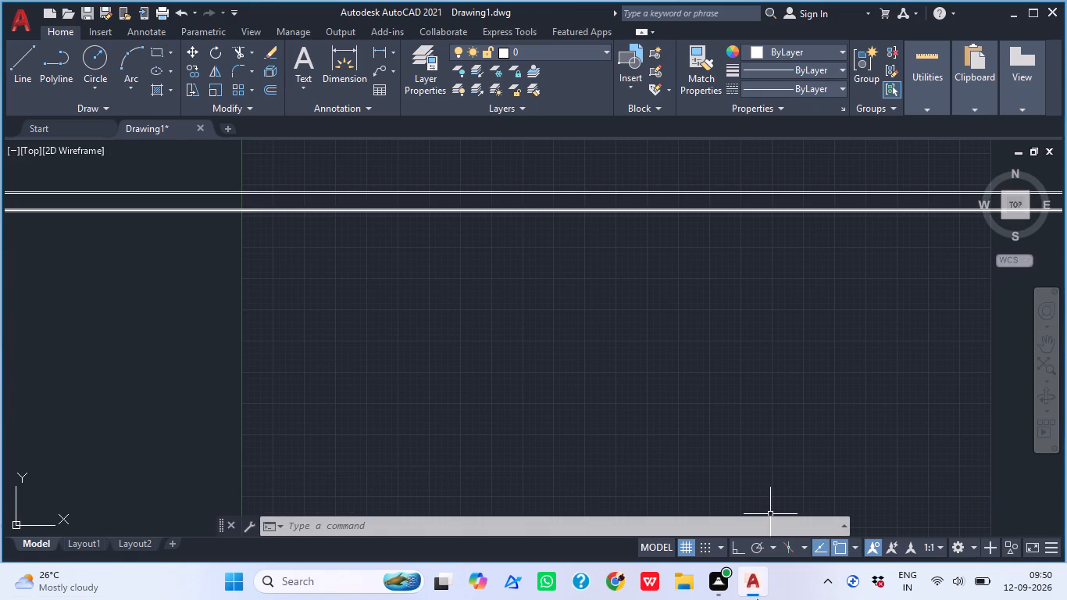
scroll(454, 186, "up", 1)
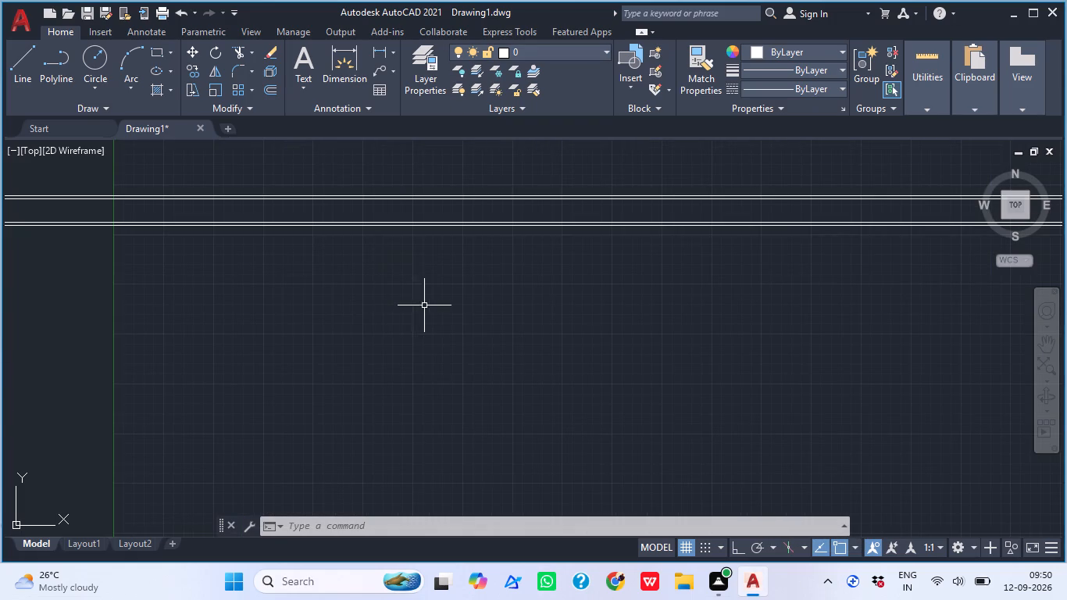
key("l")
key("space")
scroll(327, 190, "up", 3)
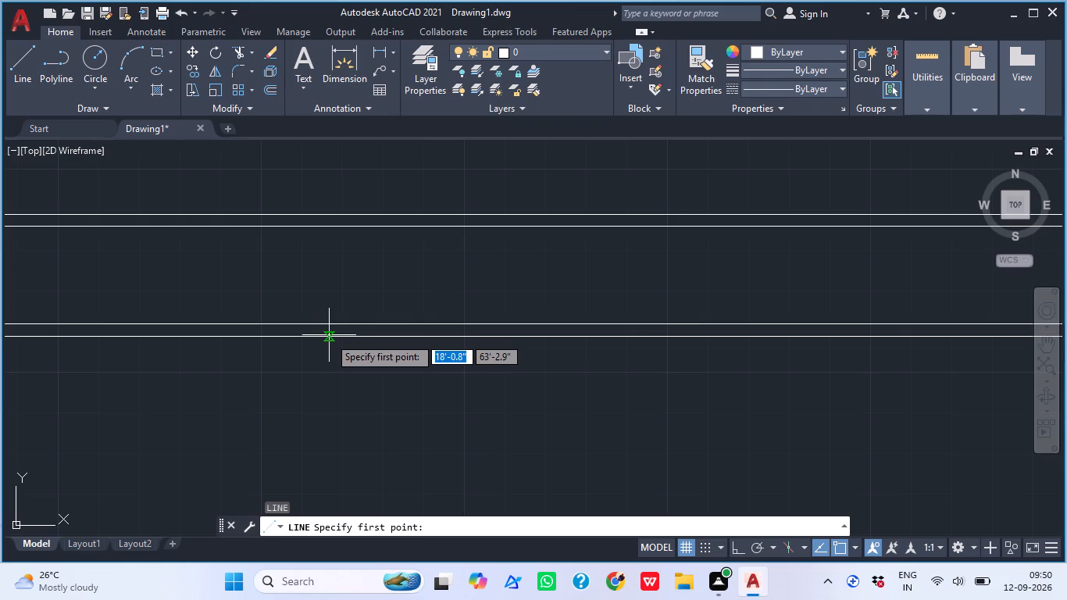
scroll(329, 337, "up", 1)
left_click(330, 339)
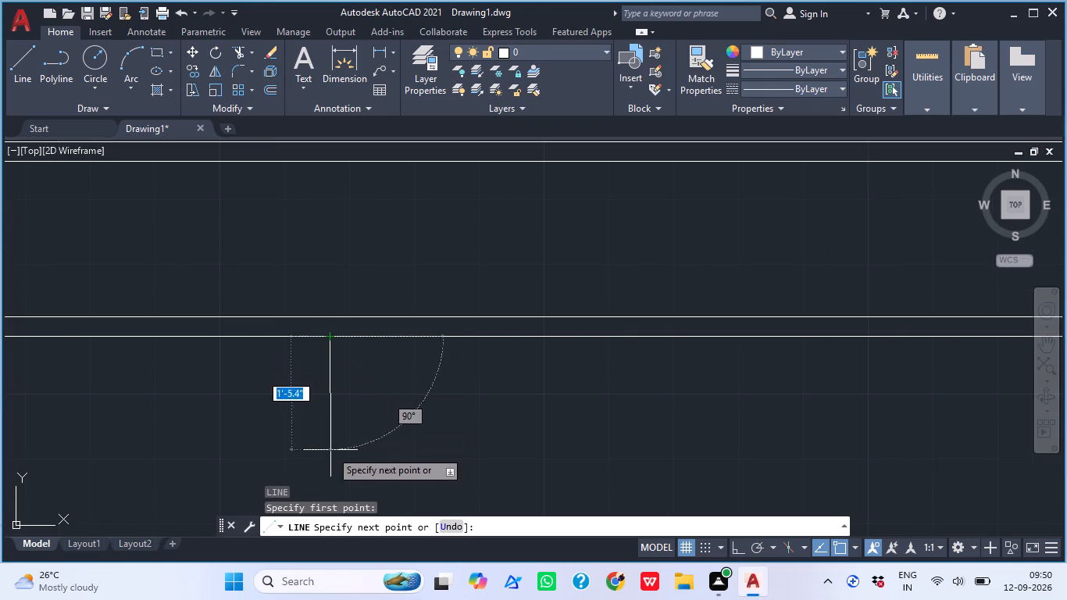
left_click(740, 545)
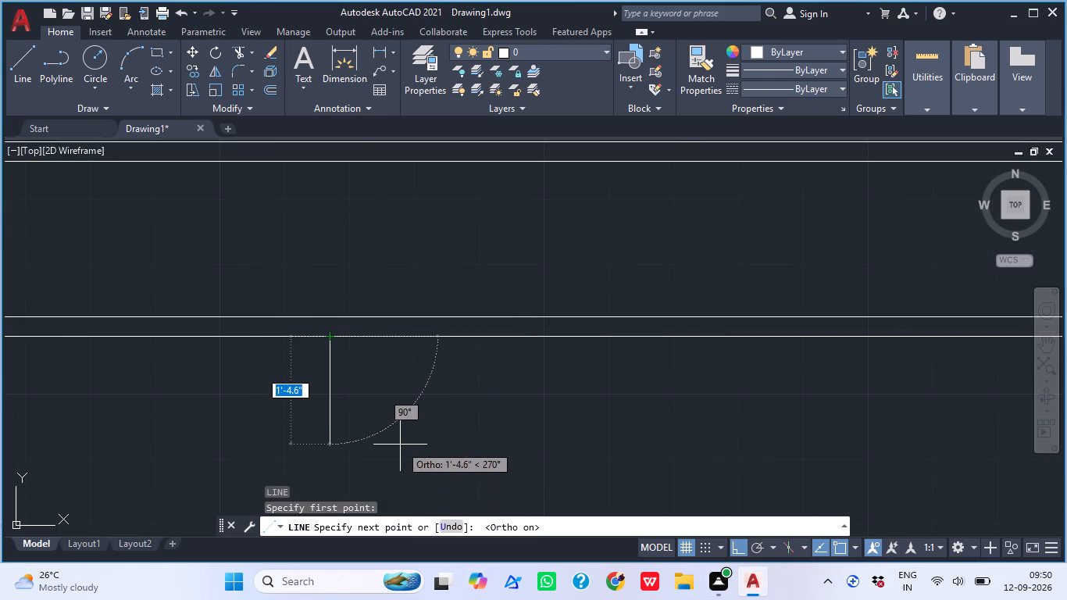
key("3")
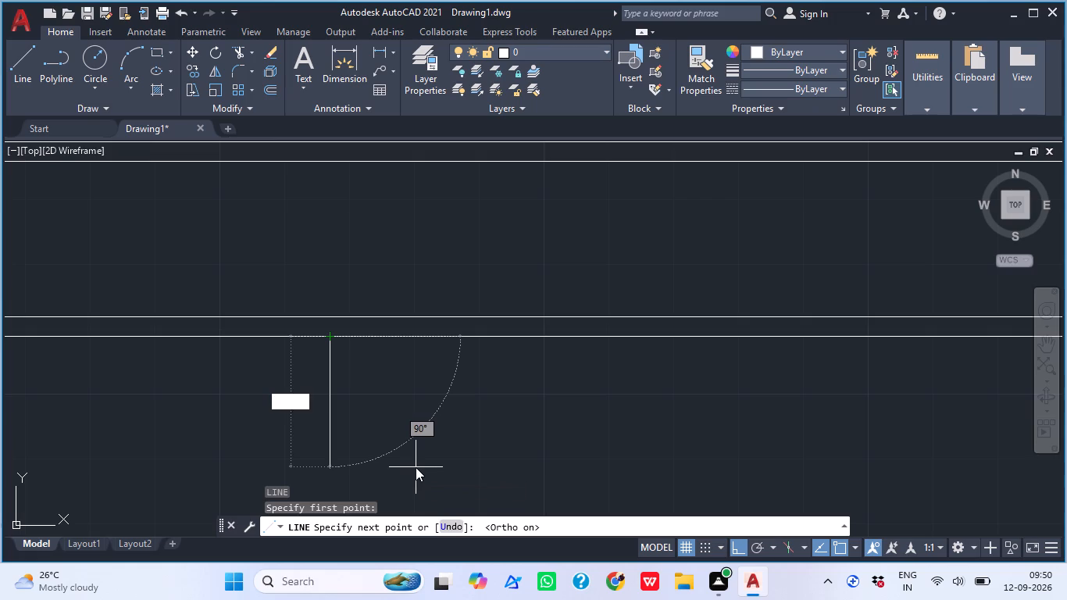
key("apostrophe")
key("Return")
scroll(437, 406, "down", 1)
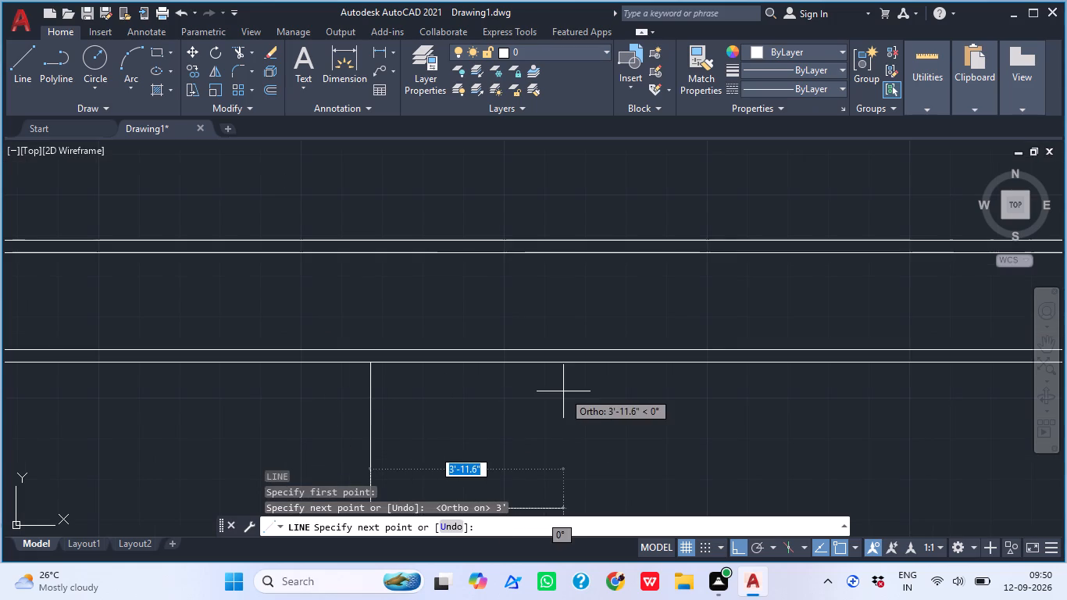
key("Escape")
Examine the vertical line's lower end and its junction with the lowest construction line.
scroll(461, 403, "down", 1)
middle_click_drag(463, 347, 466, 340)
scroll(384, 416, "up", 4)
scroll(456, 297, "up", 1)
middle_click_drag(461, 359, 441, 395)
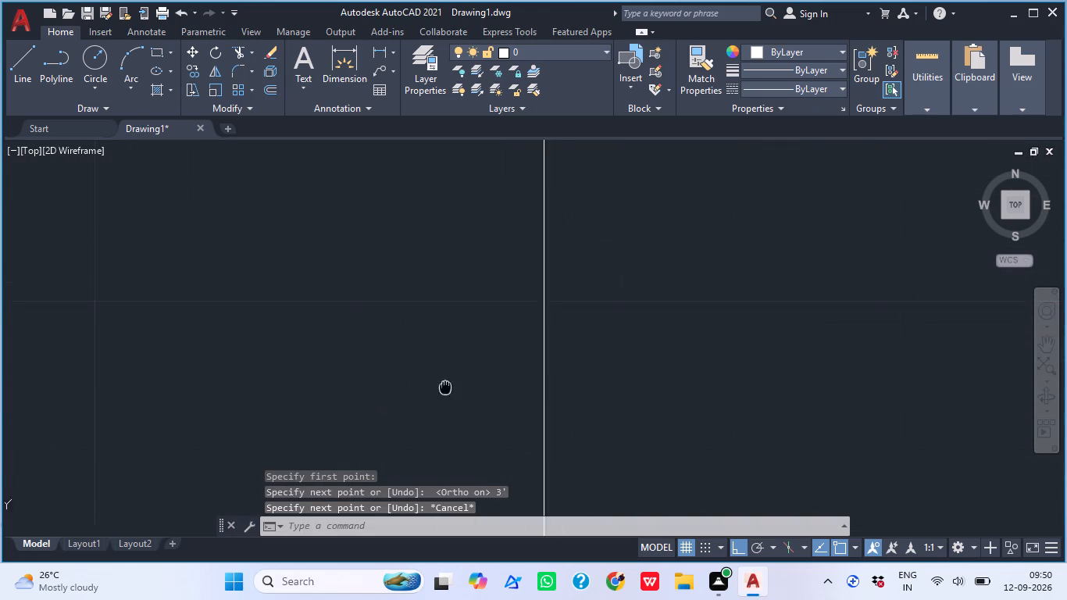
middle_click_drag(441, 395, 400, 438)
scroll(397, 436, "down", 2)
middle_click_drag(631, 413, 634, 97)
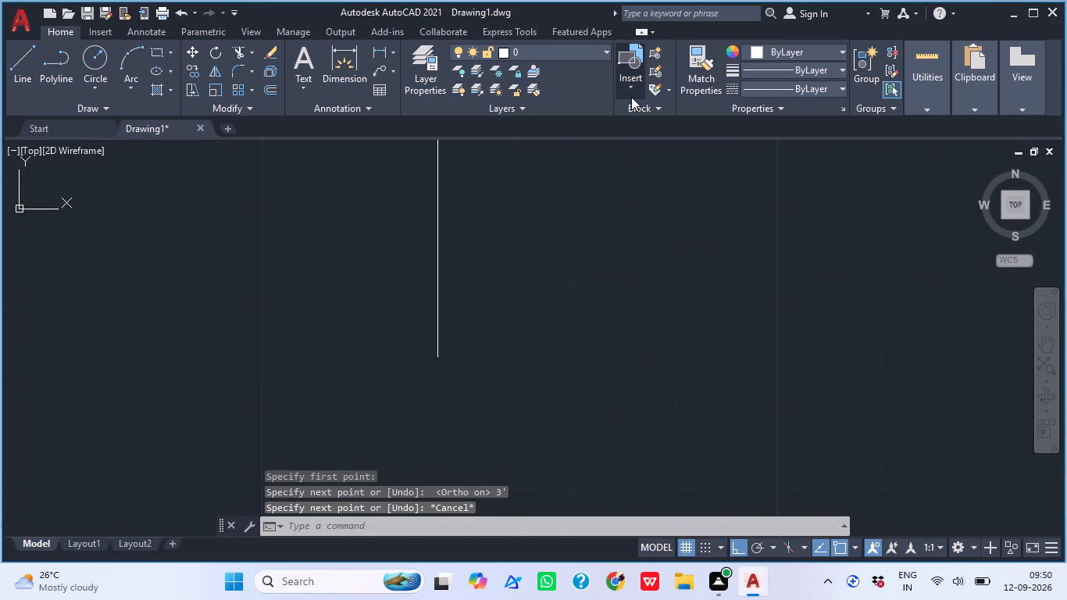
scroll(627, 194, "down", 2)
middle_click_drag(625, 243, 574, 354)
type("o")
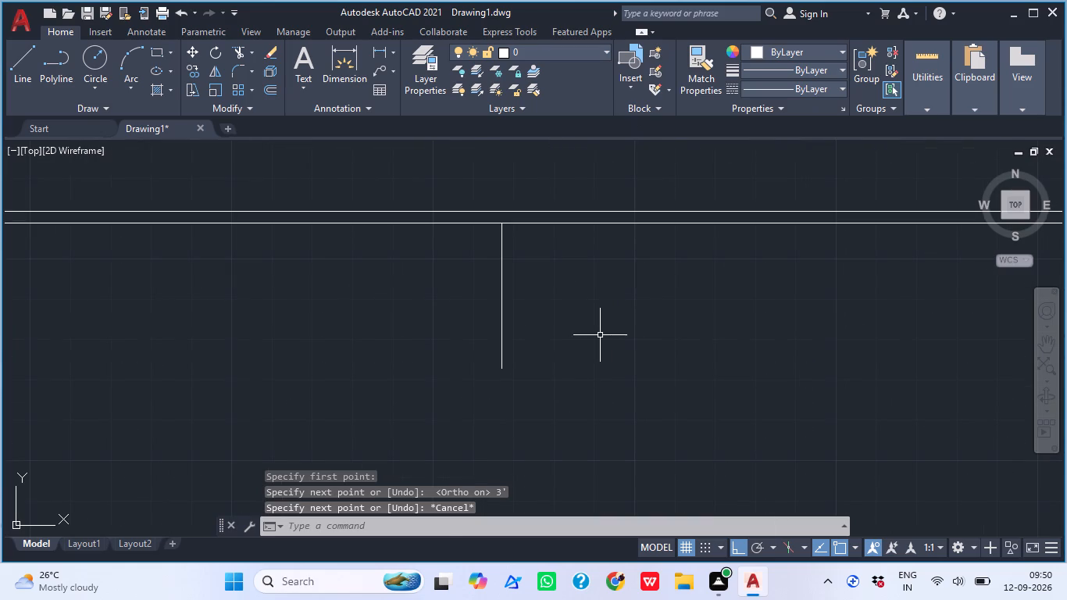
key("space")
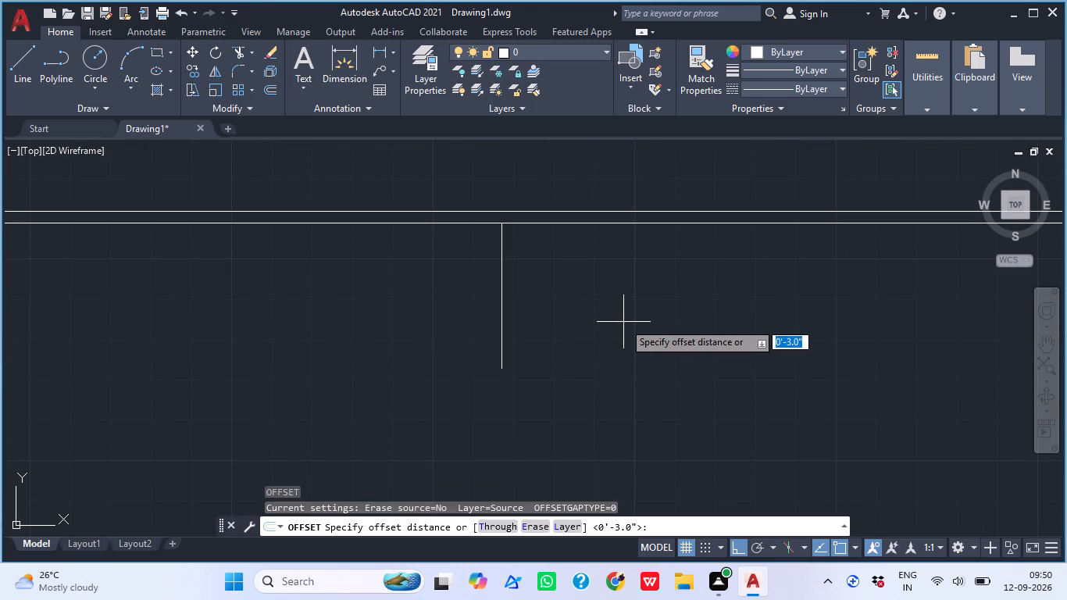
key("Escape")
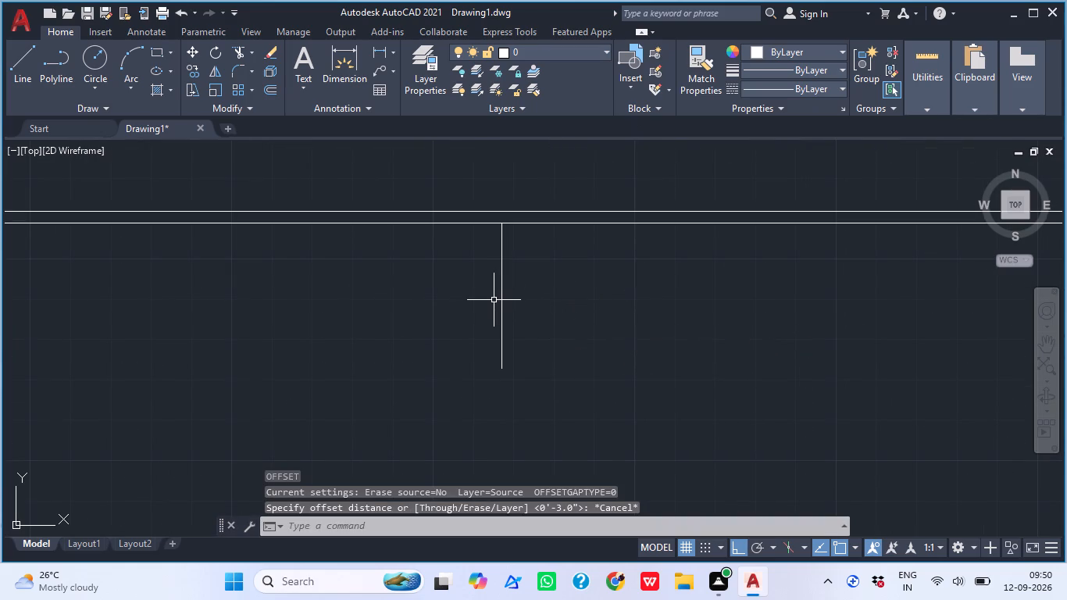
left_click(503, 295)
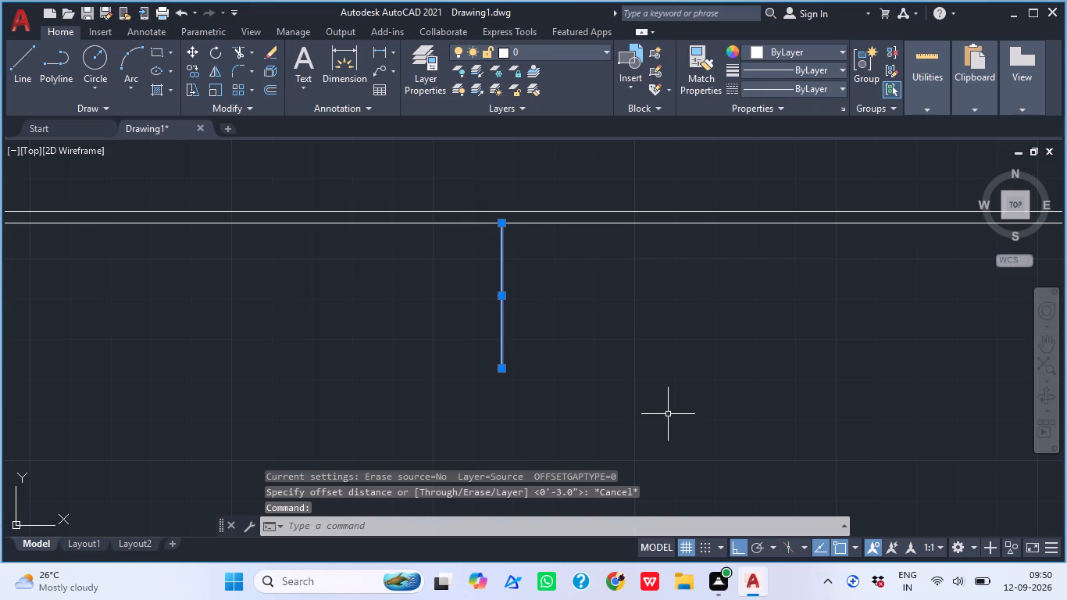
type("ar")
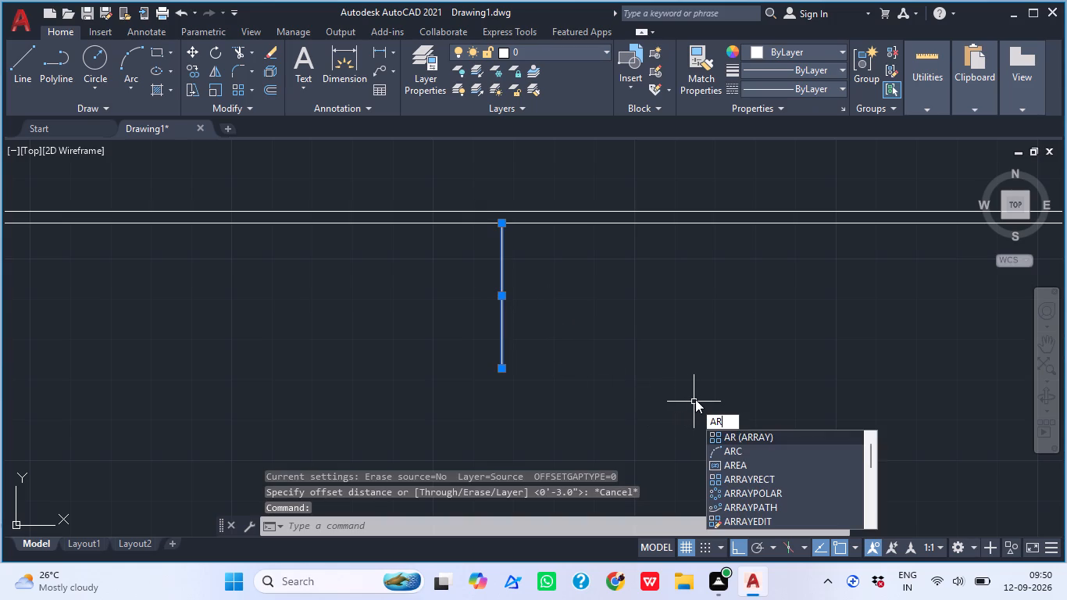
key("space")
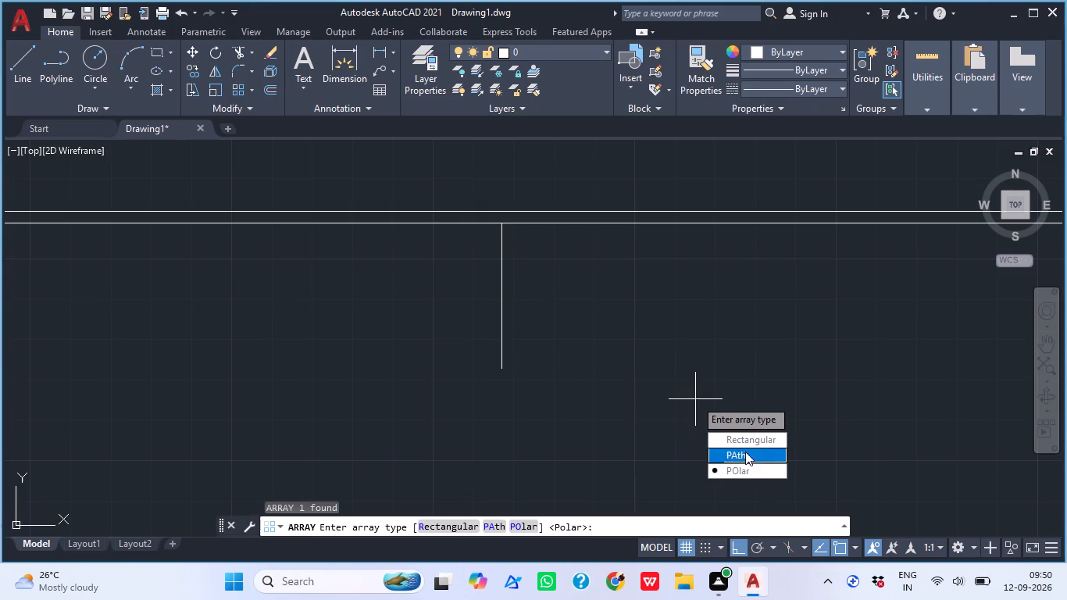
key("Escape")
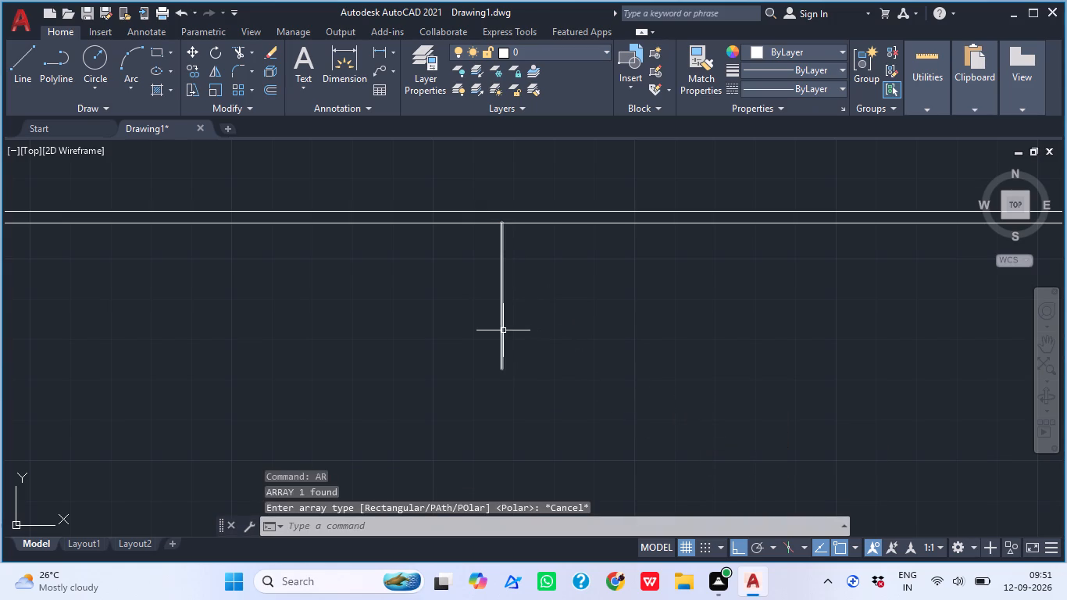
Copy the vertical line to the right as an array of 12 items spaced 1' apart, using the Copy command's Array option.
left_click(501, 331)
type("co")
key("space")
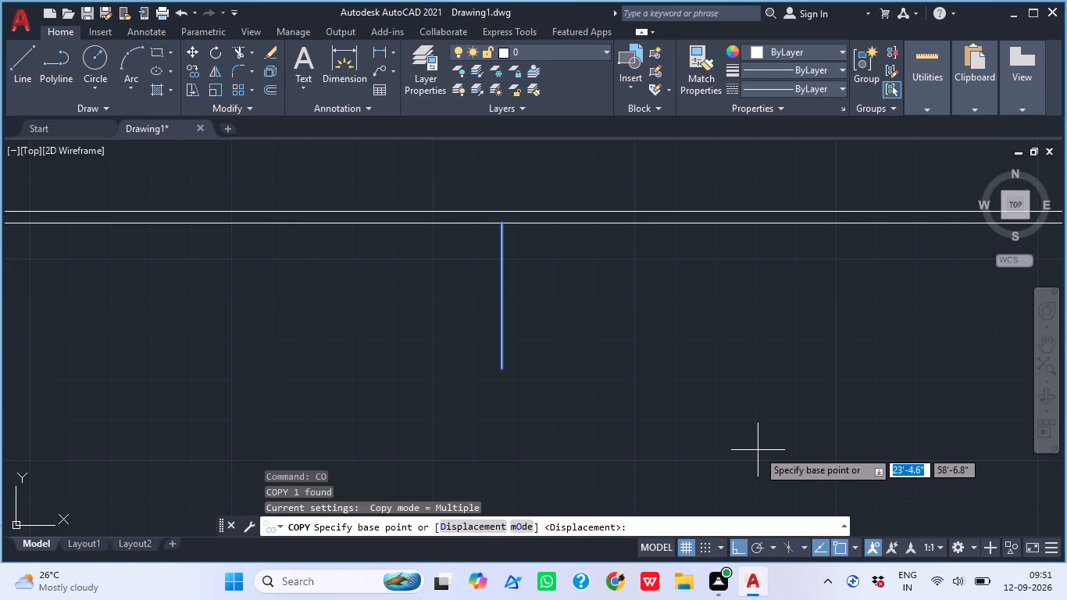
left_click(506, 238)
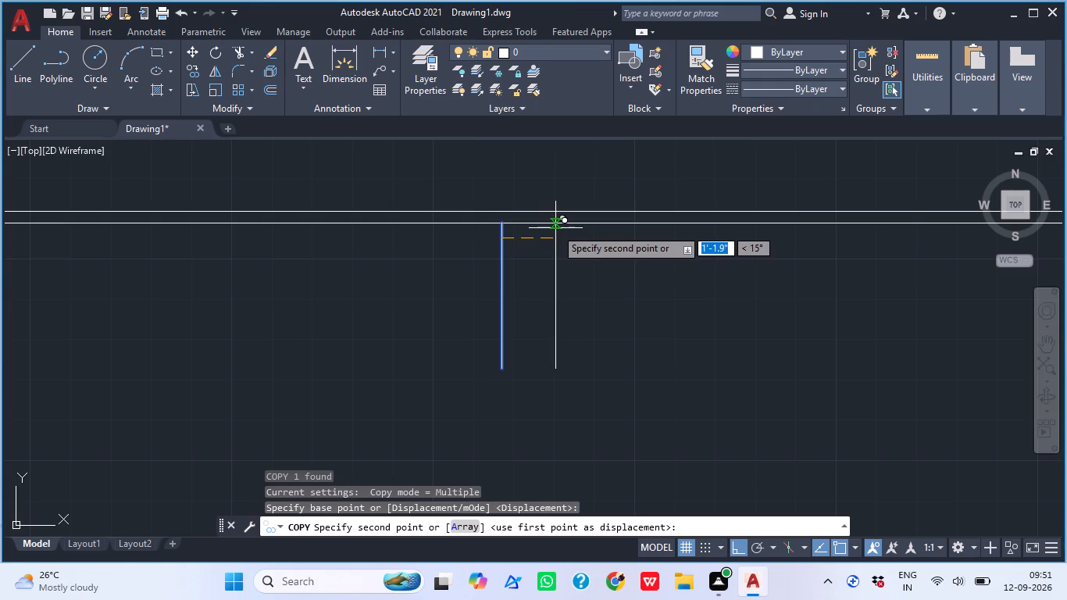
left_click(461, 527)
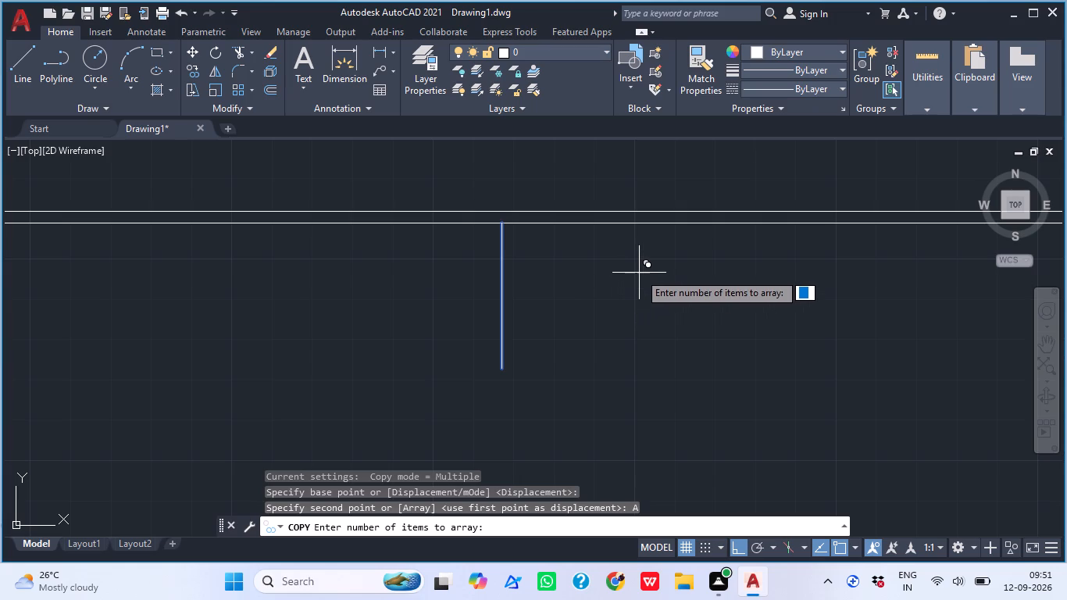
type("12")
key("Return")
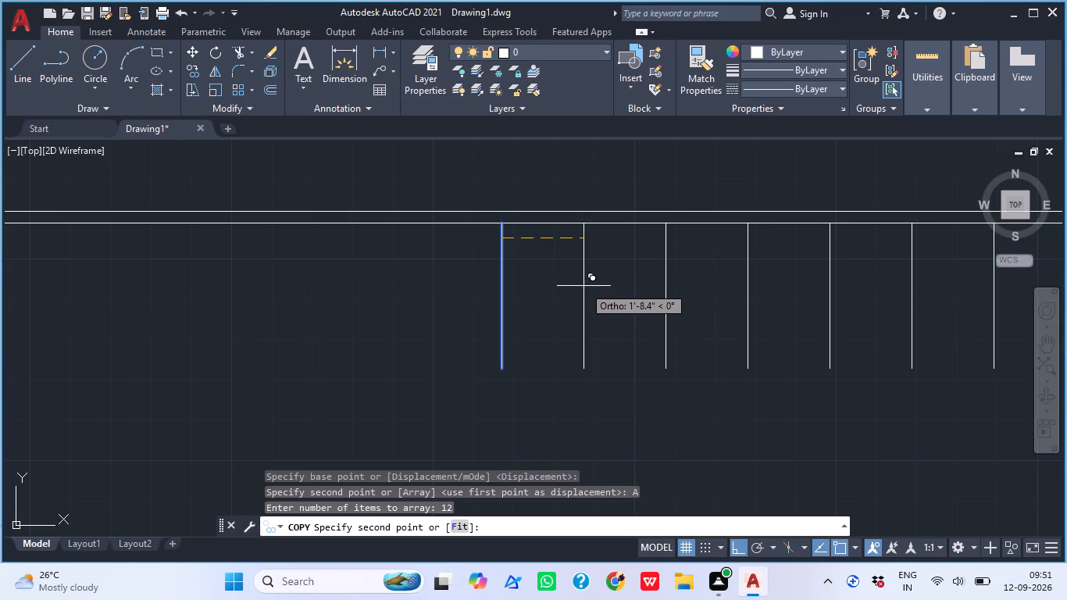
type("1'")
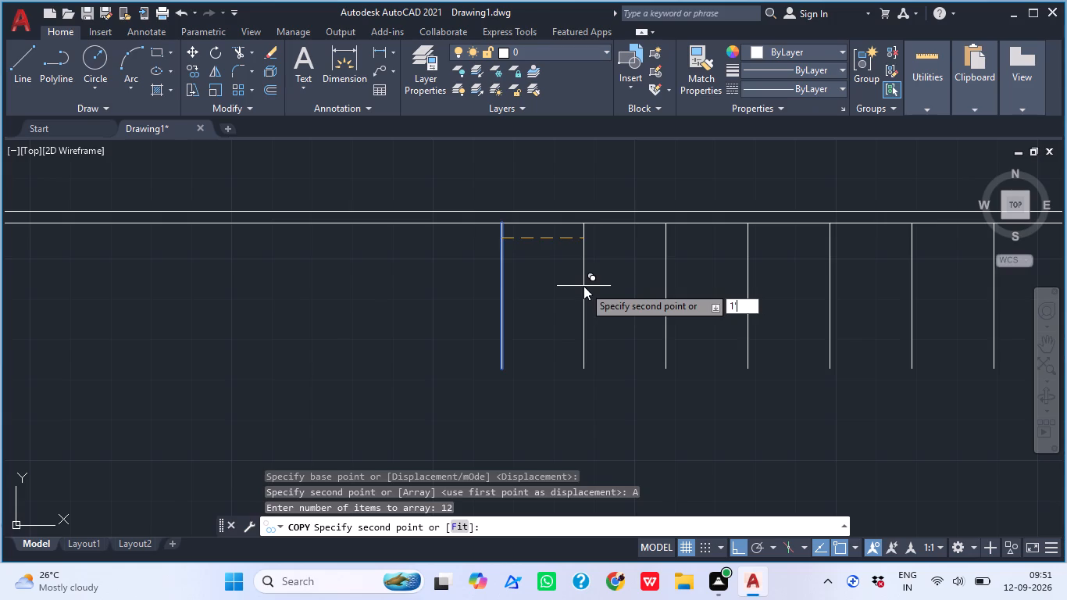
key("Return")
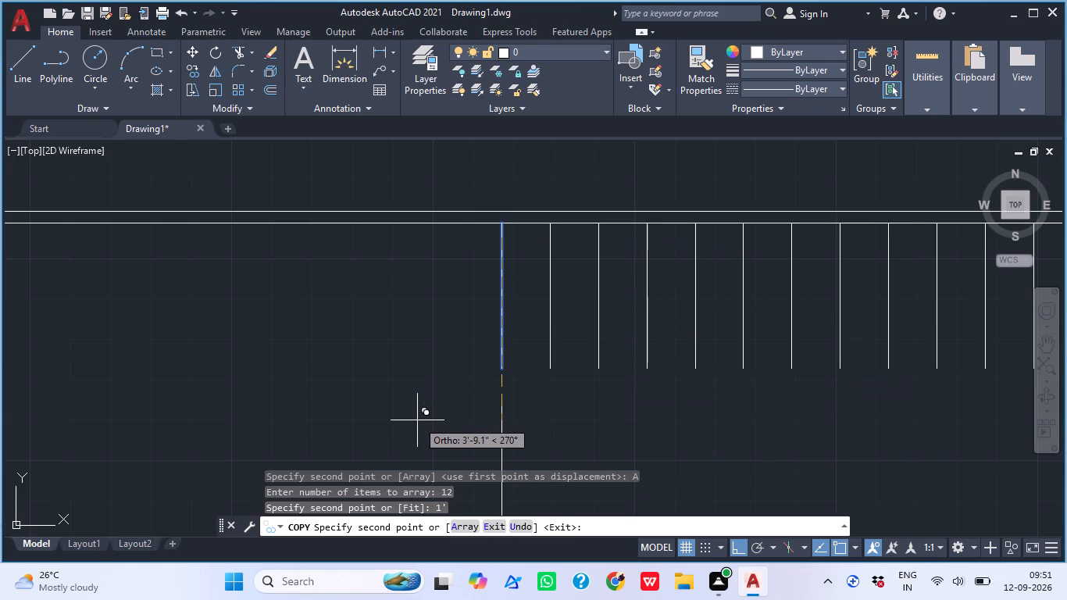
key("Escape")
Erase the upper pair of horizontal construction lines, leaving the pair above the vertical lines.
scroll(594, 331, "down", 2)
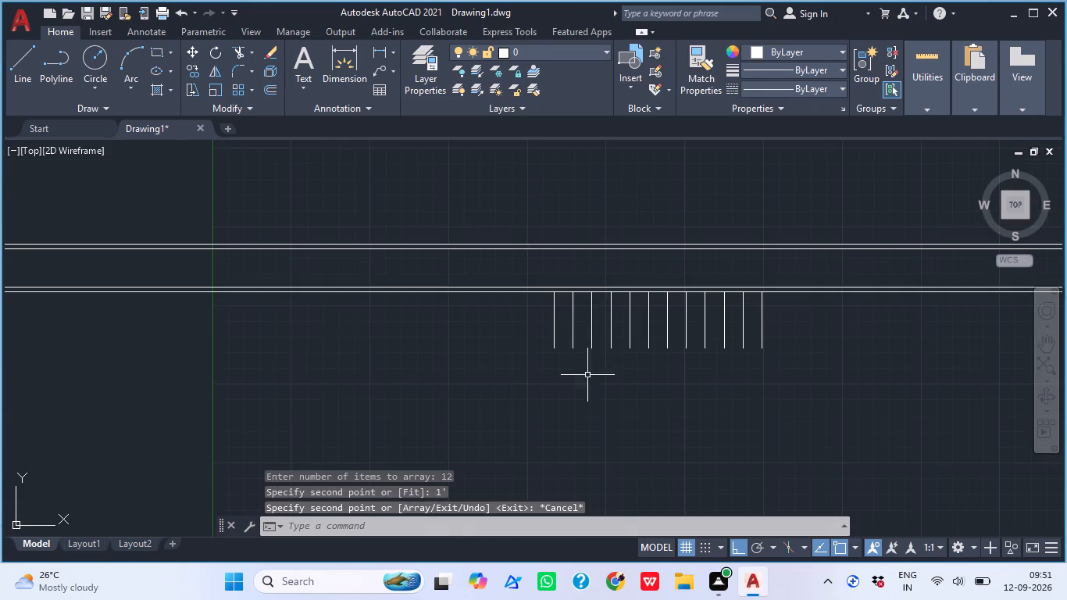
middle_click_drag(437, 398, 345, 408)
scroll(429, 402, "up", 1)
middle_click_drag(491, 395, 287, 440)
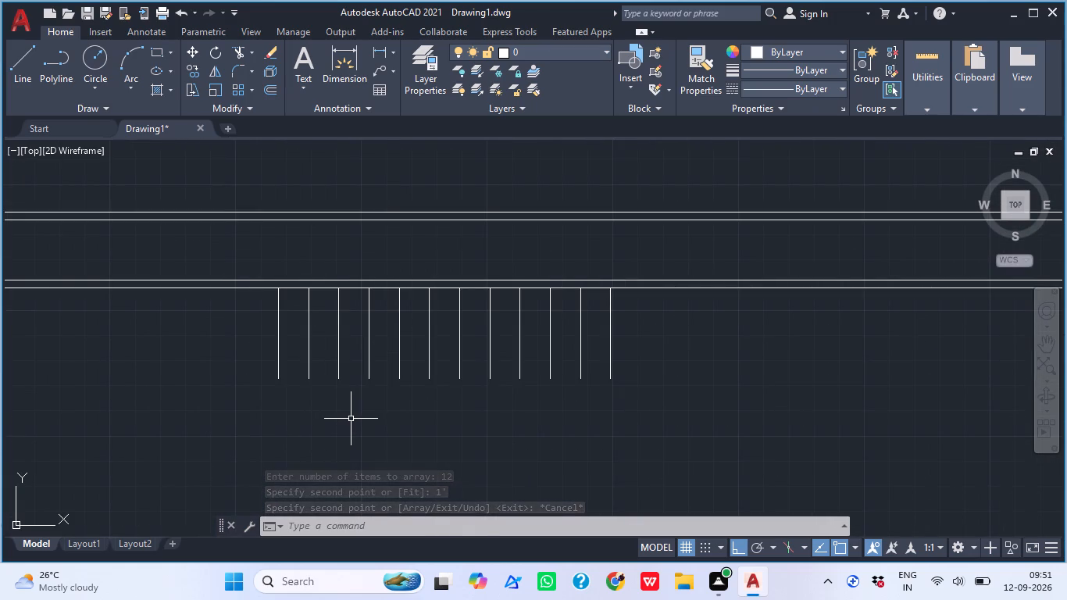
scroll(293, 277, "up", 1)
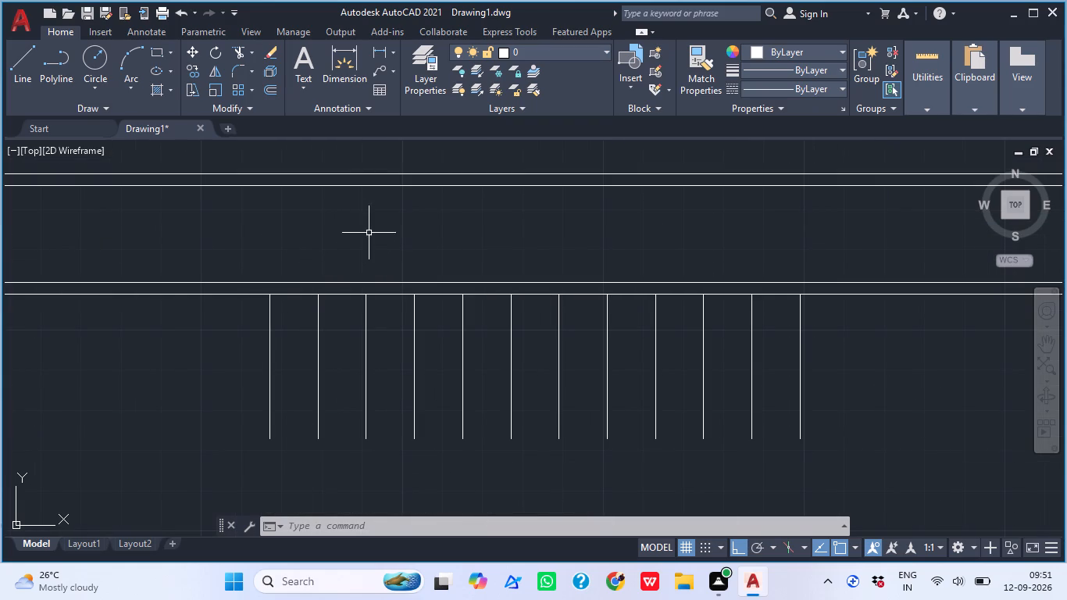
left_click_drag(348, 162, 351, 169)
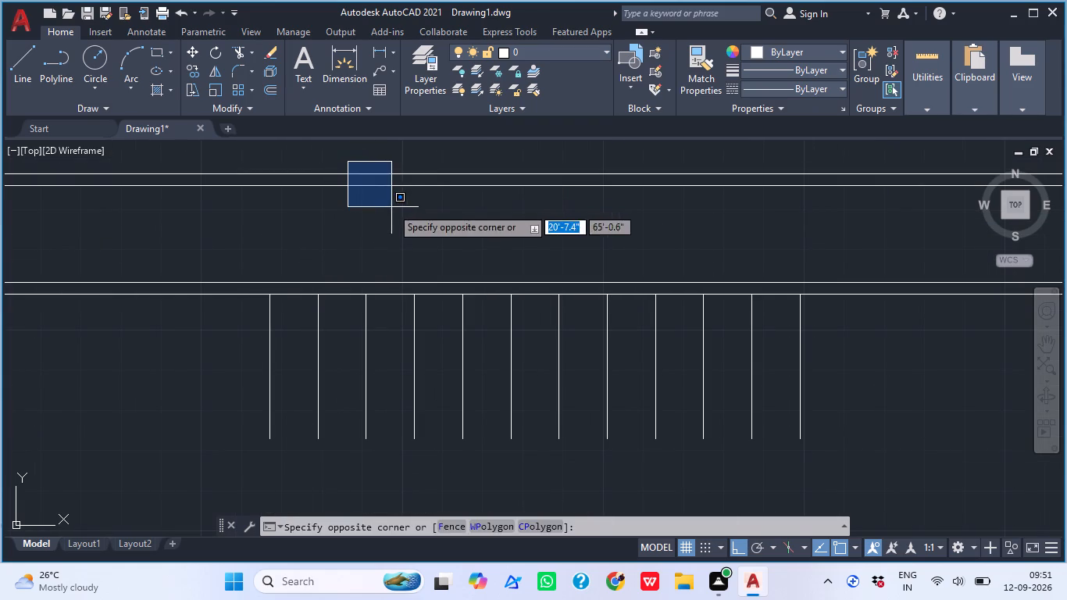
left_click(391, 215)
left_click(434, 189)
left_click(412, 168)
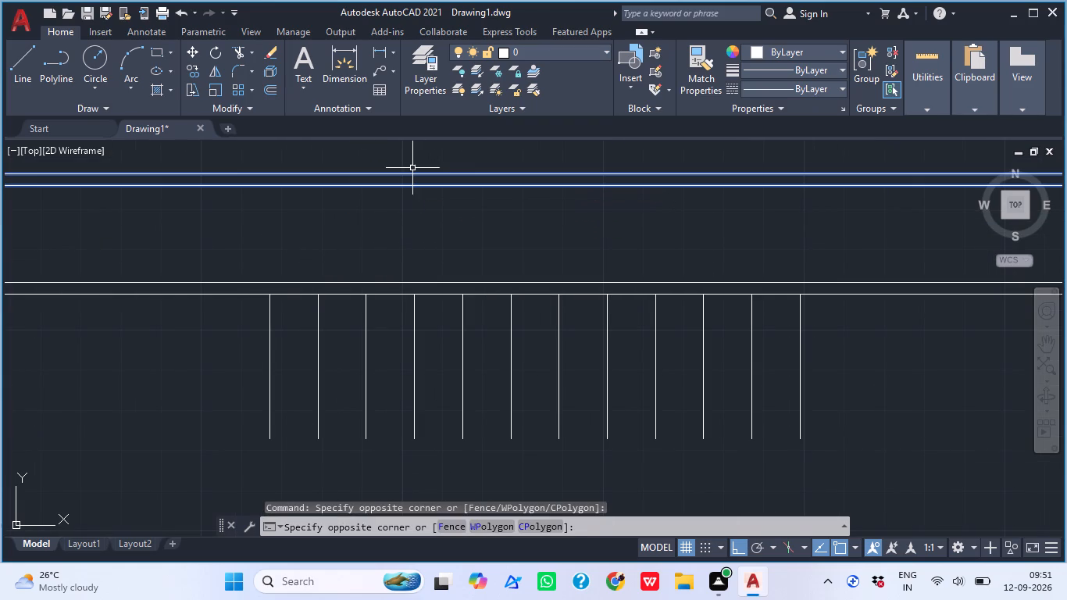
key("Delete")
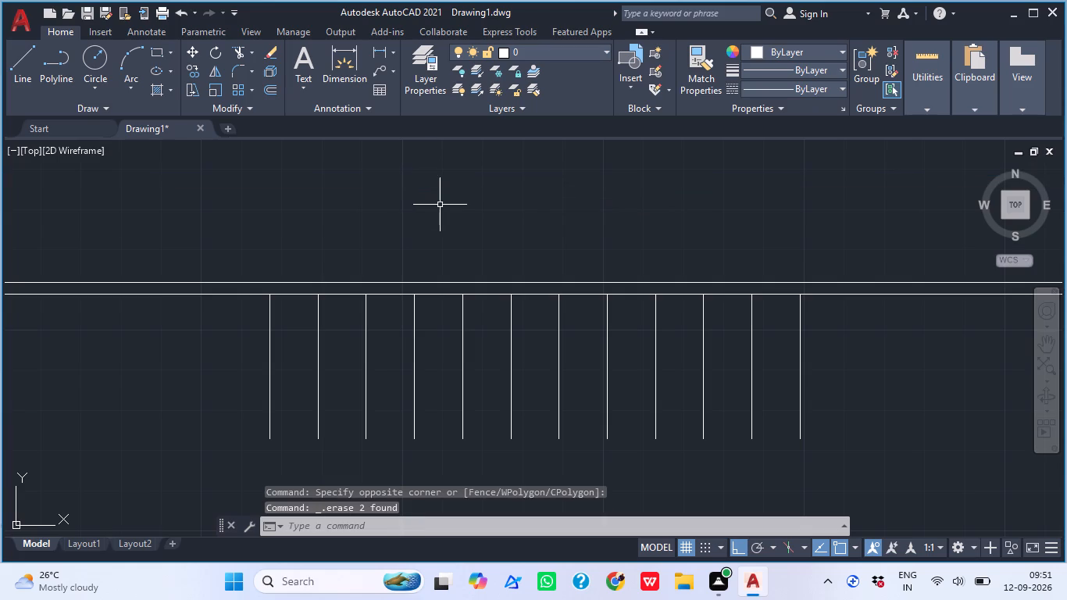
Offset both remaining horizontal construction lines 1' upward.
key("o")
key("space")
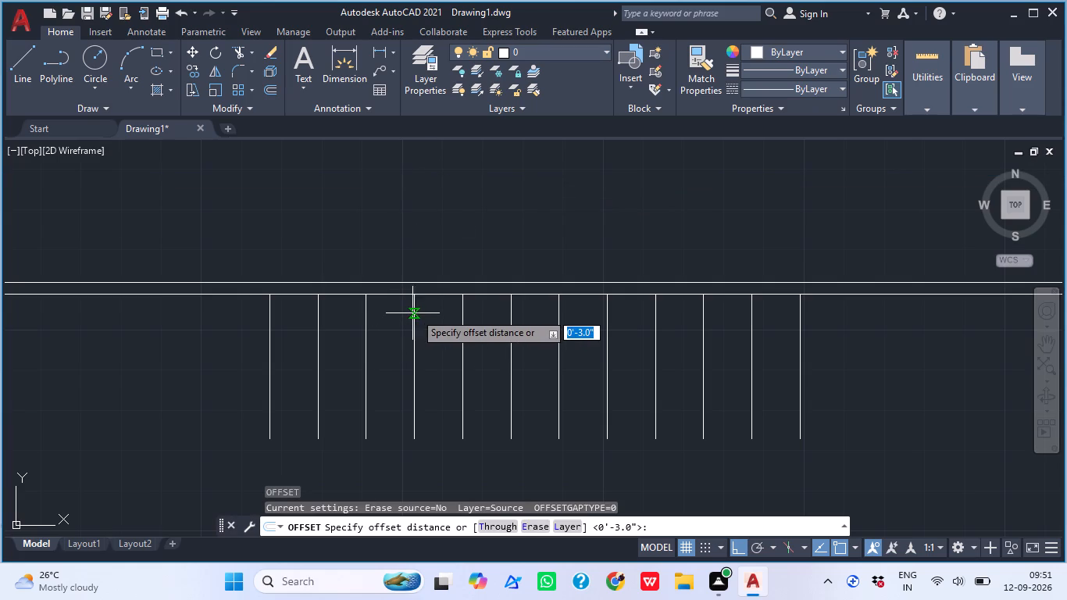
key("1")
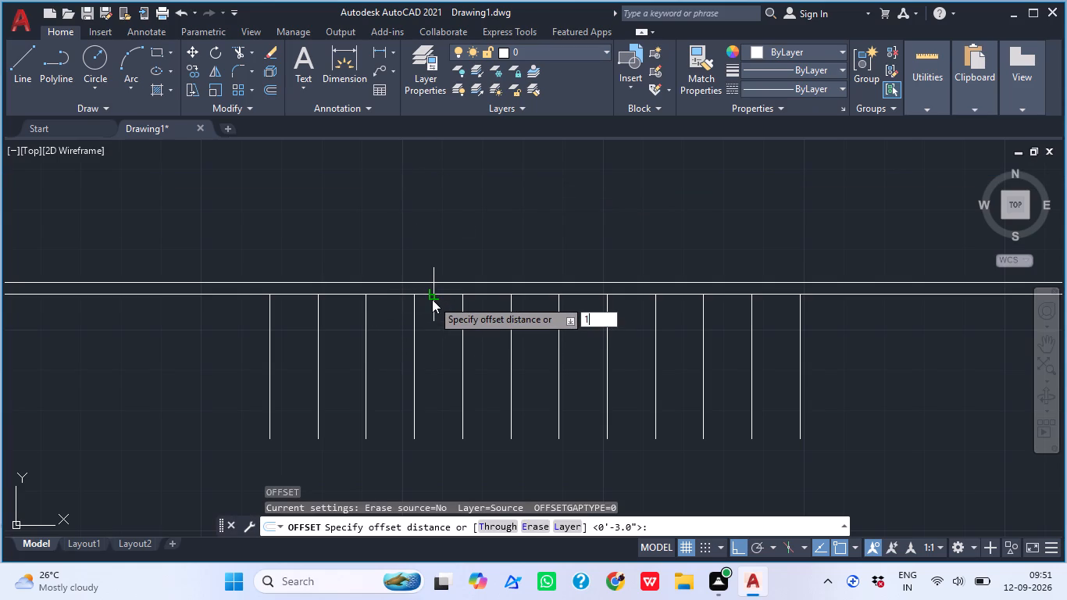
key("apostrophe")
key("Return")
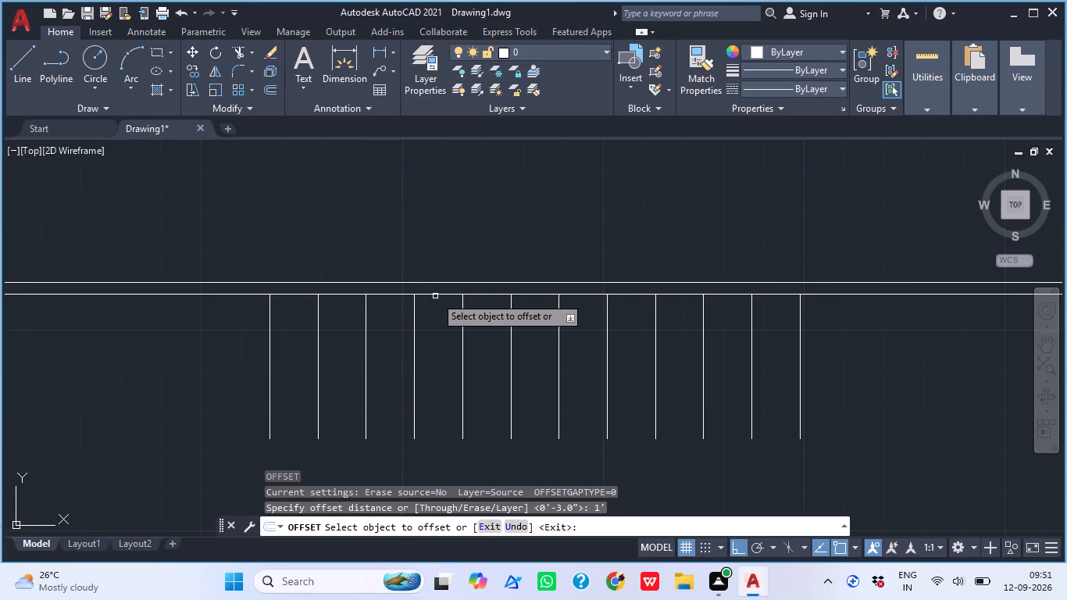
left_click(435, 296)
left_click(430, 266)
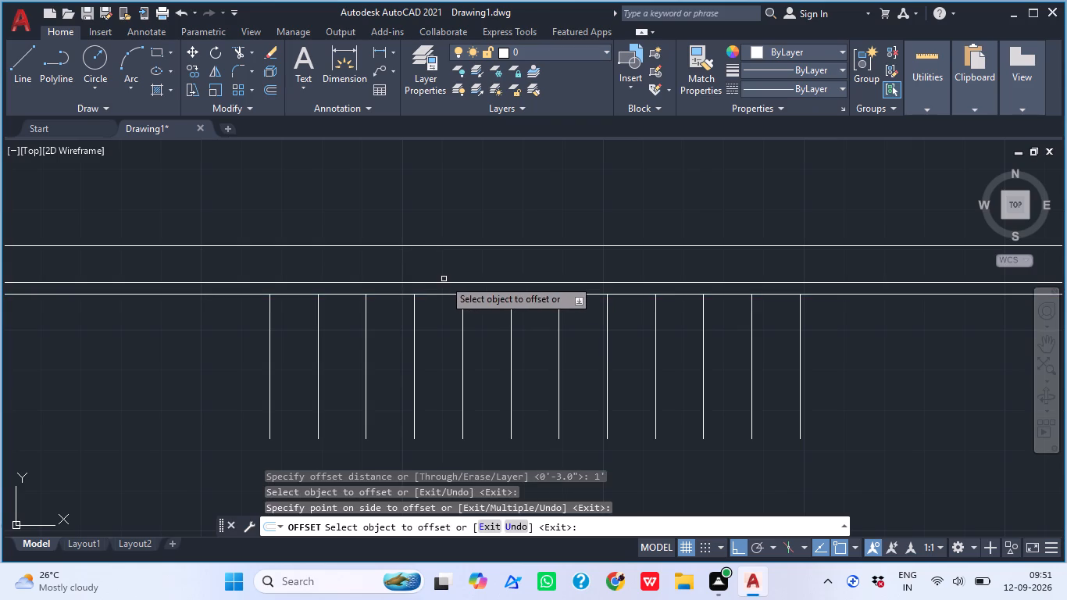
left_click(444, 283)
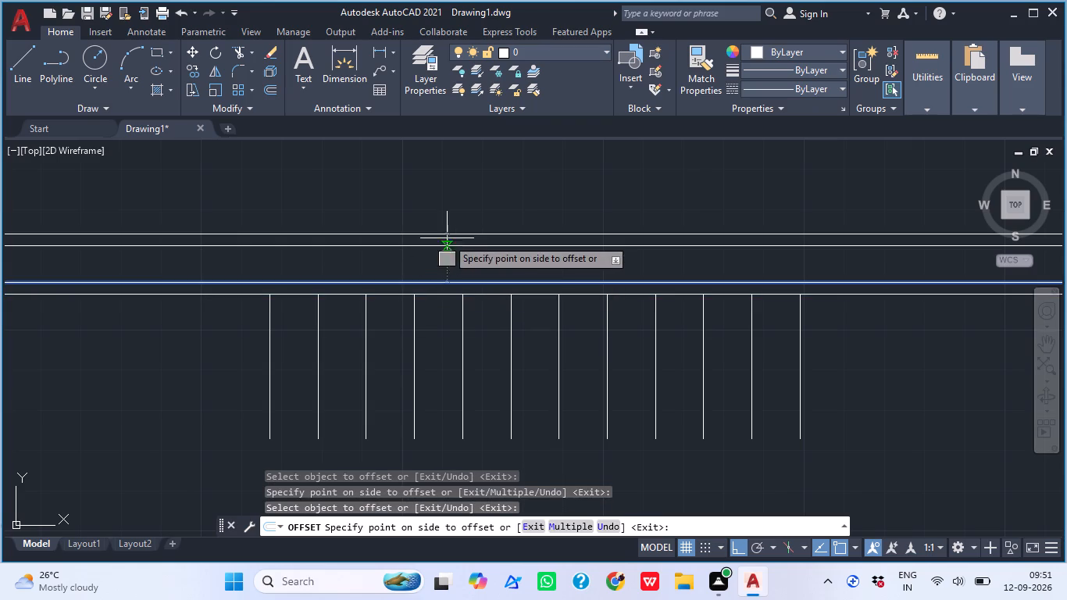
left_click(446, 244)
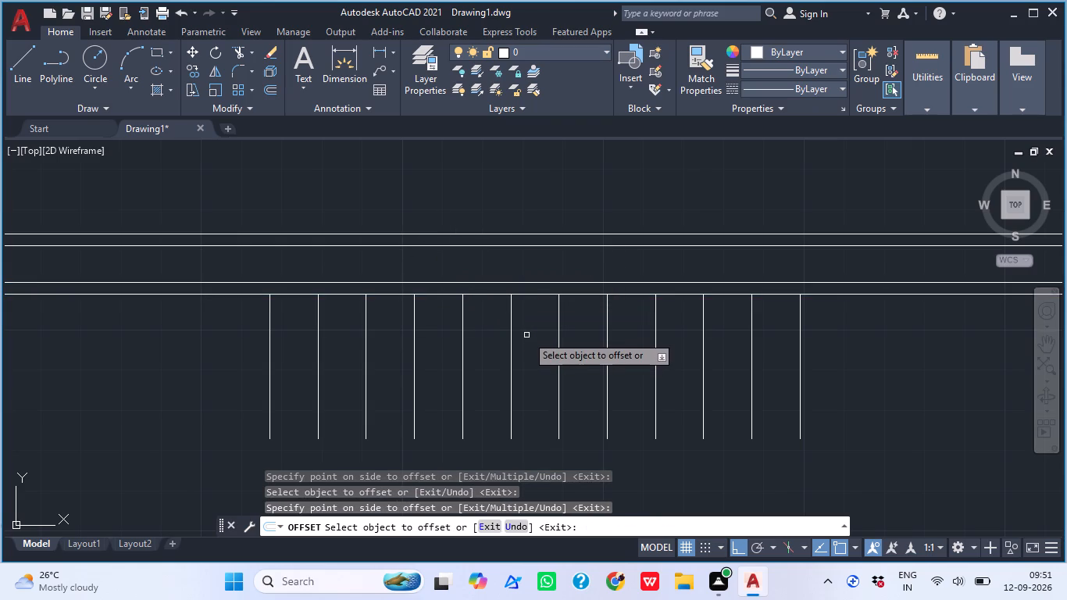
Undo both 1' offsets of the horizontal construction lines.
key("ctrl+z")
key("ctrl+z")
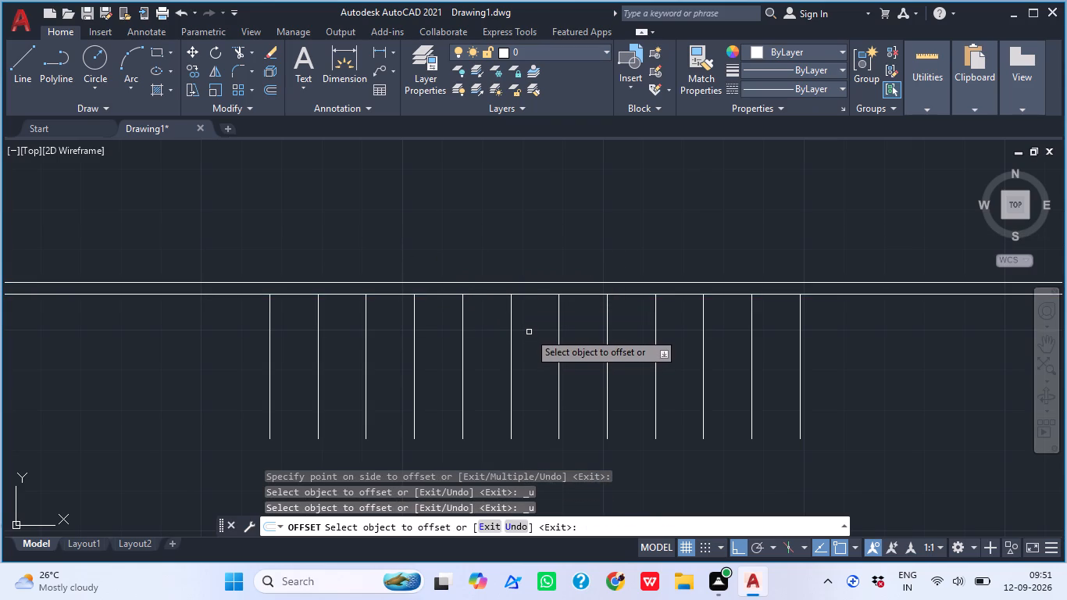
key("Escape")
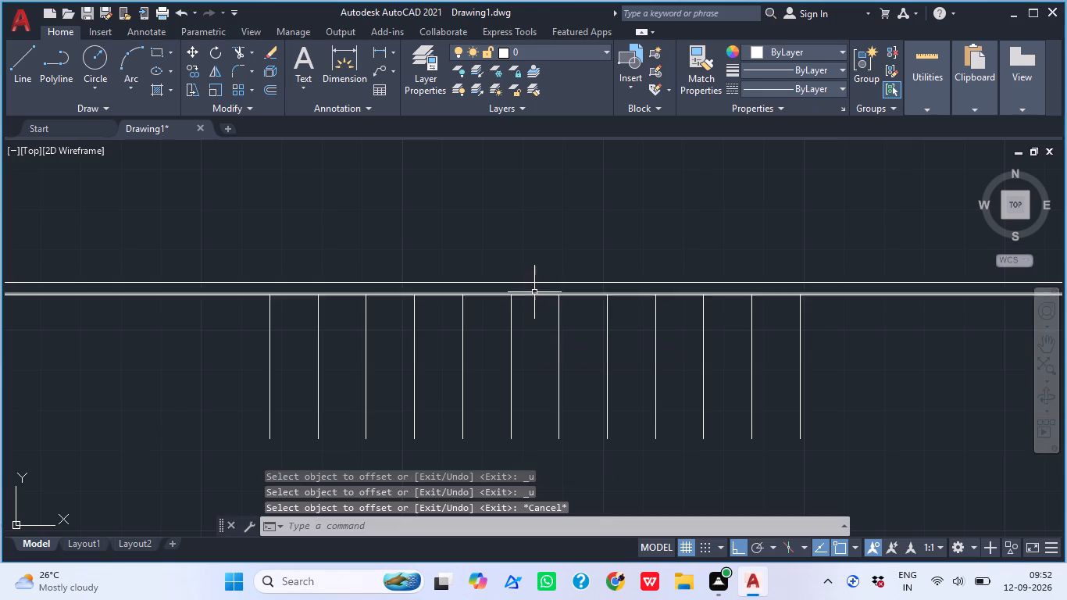
Erase the upper of the two remaining horizontal construction lines.
left_click(537, 284)
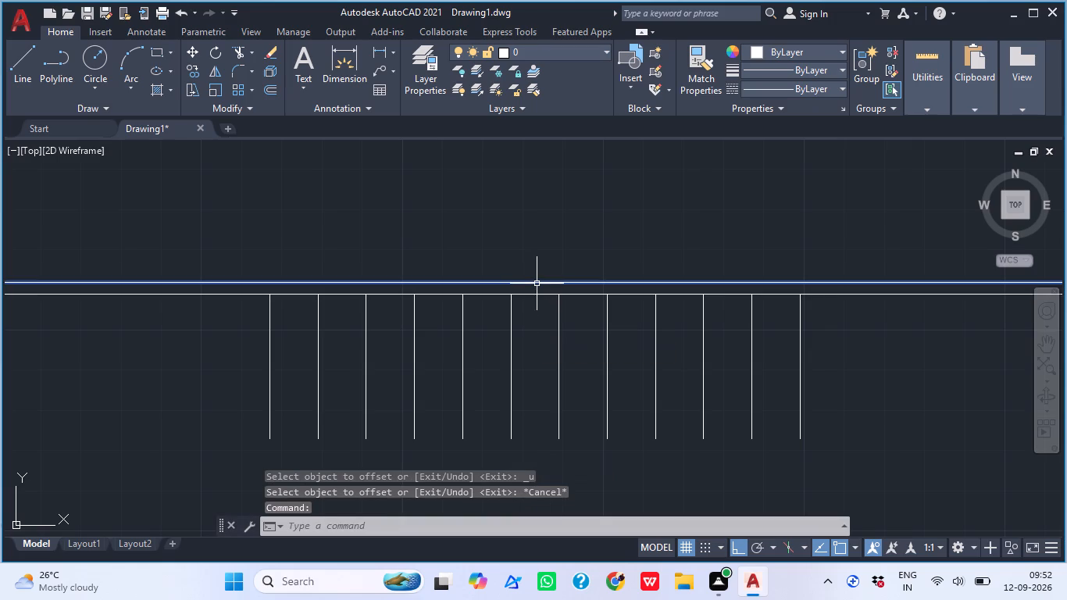
key("Delete")
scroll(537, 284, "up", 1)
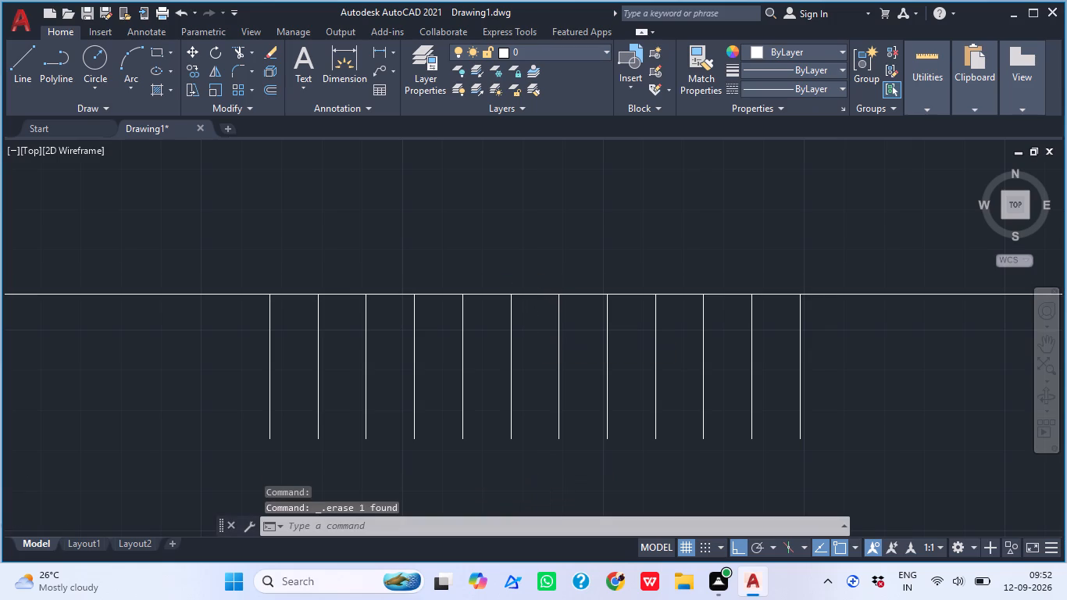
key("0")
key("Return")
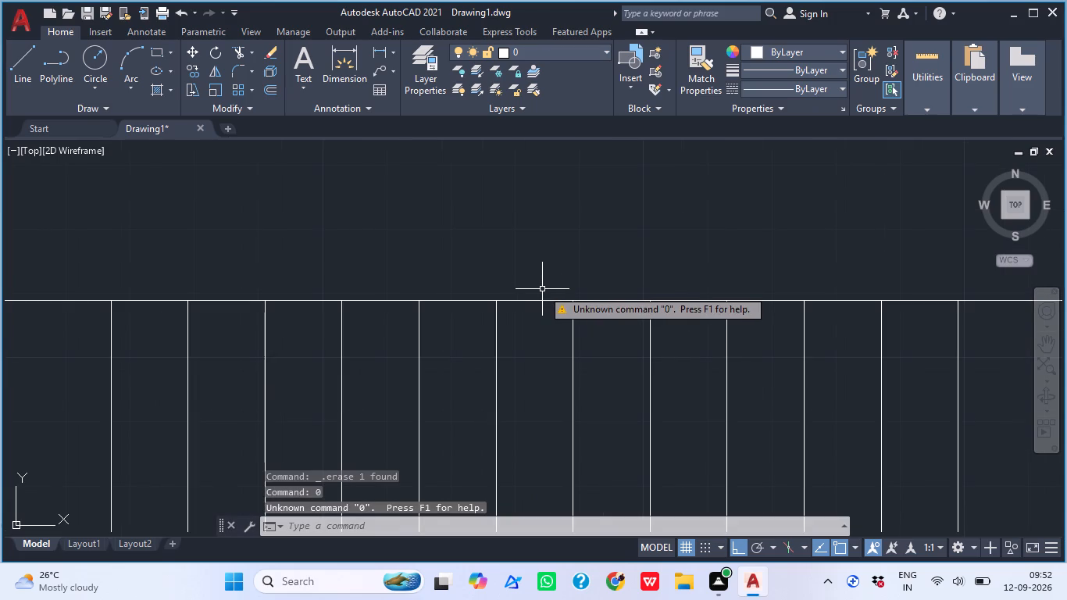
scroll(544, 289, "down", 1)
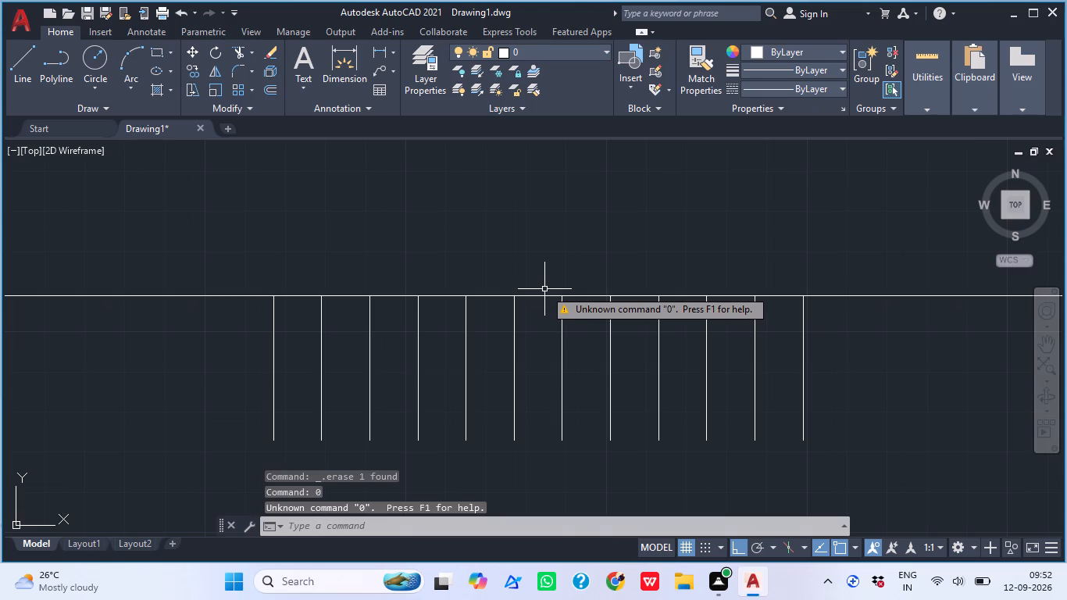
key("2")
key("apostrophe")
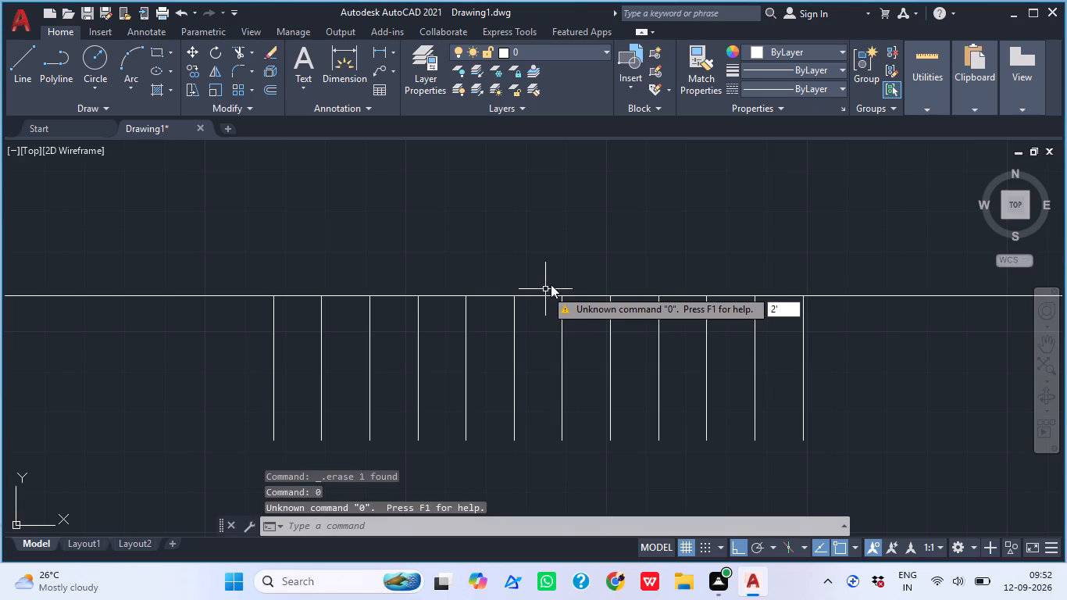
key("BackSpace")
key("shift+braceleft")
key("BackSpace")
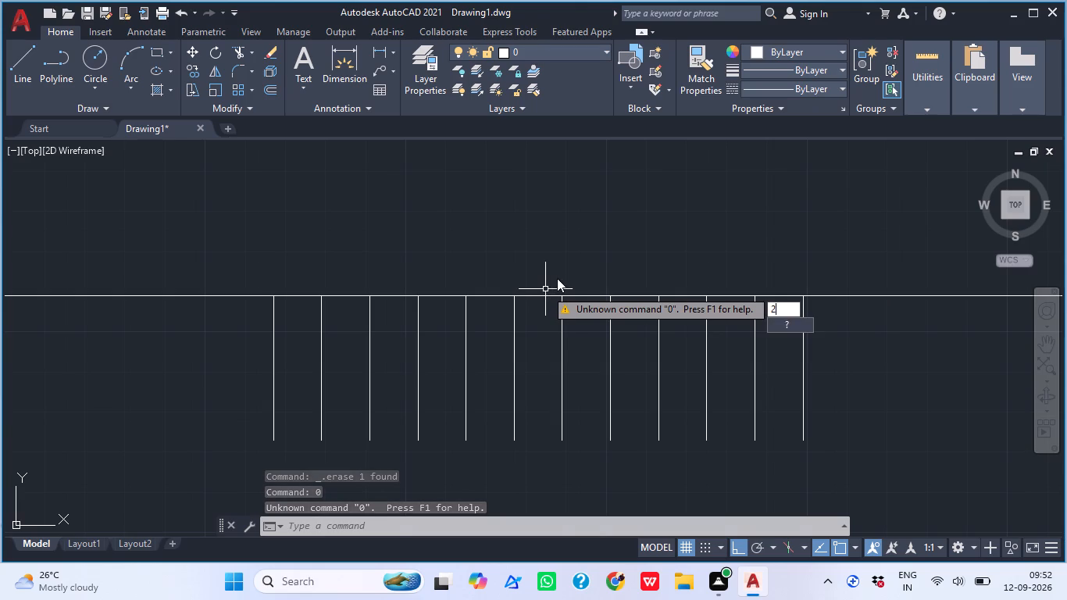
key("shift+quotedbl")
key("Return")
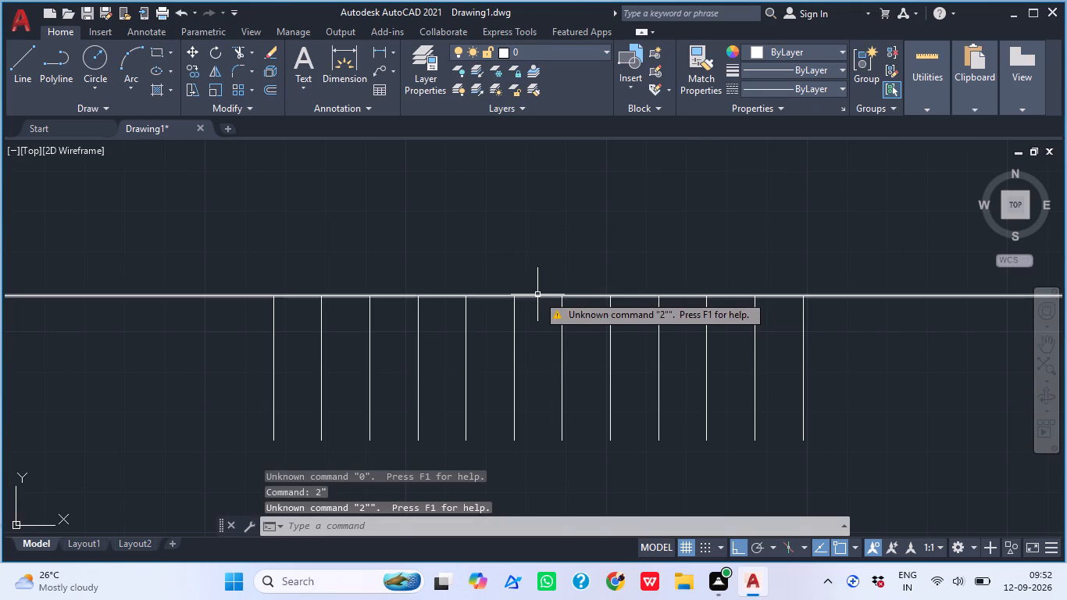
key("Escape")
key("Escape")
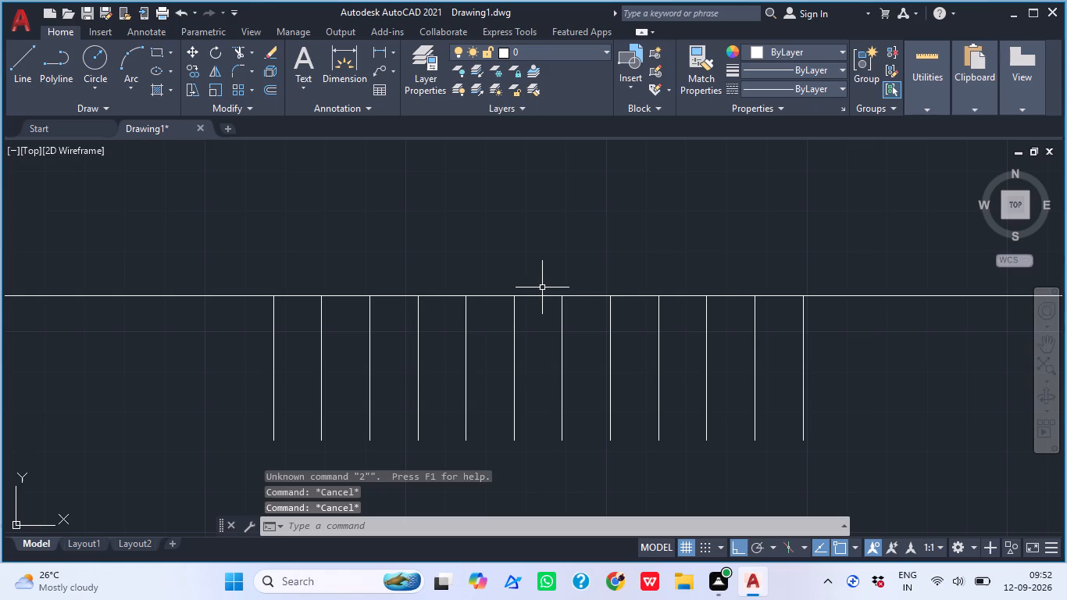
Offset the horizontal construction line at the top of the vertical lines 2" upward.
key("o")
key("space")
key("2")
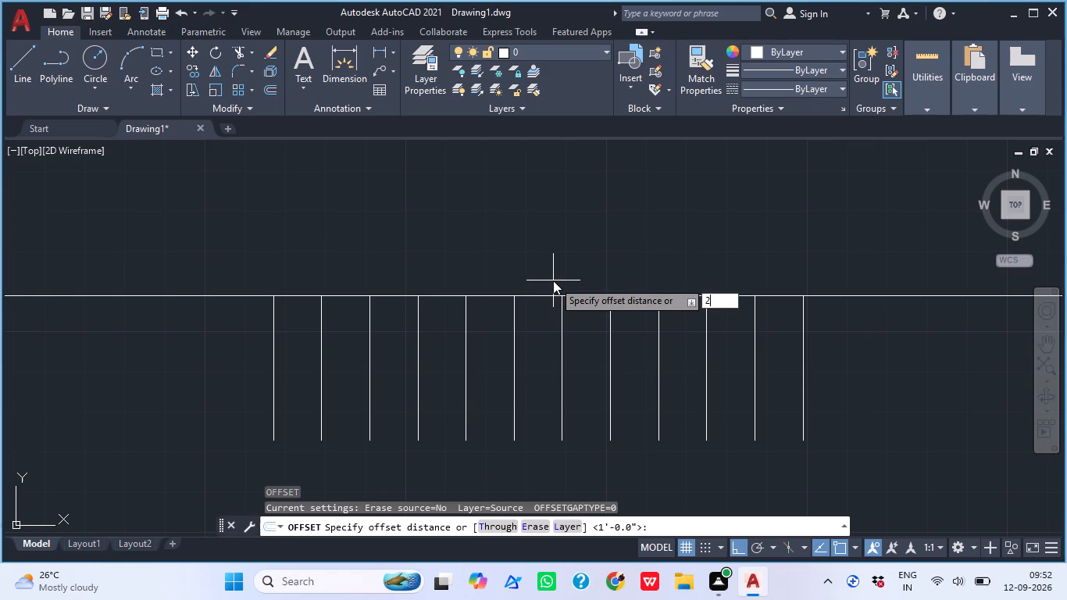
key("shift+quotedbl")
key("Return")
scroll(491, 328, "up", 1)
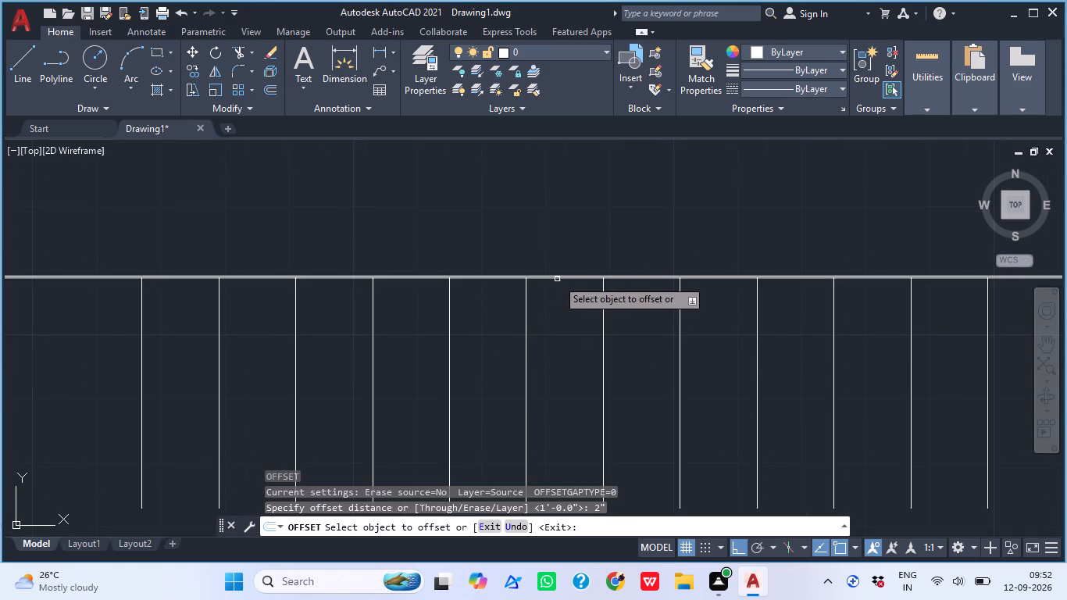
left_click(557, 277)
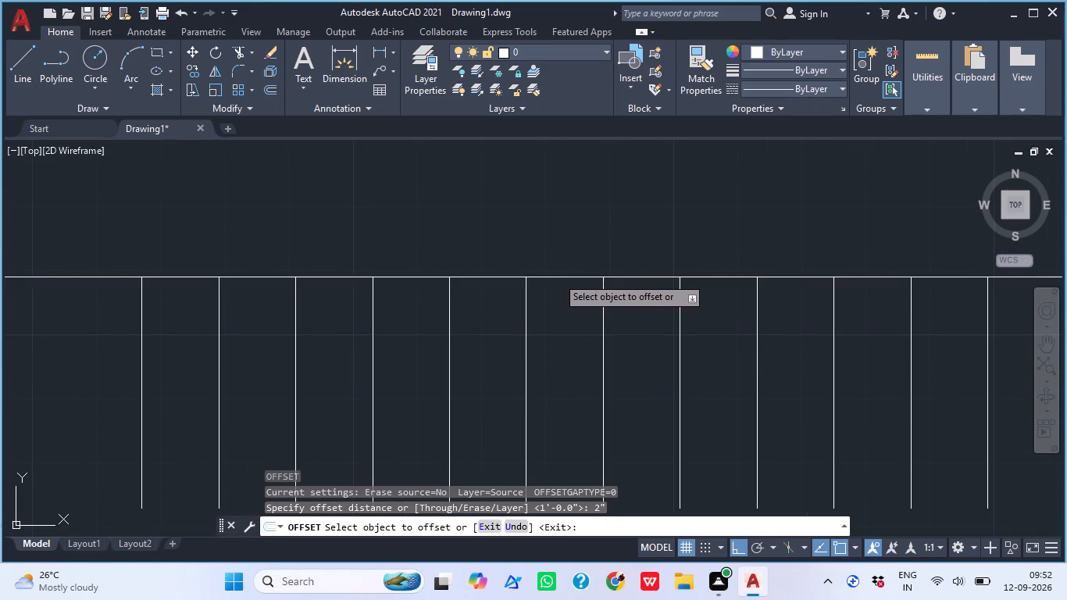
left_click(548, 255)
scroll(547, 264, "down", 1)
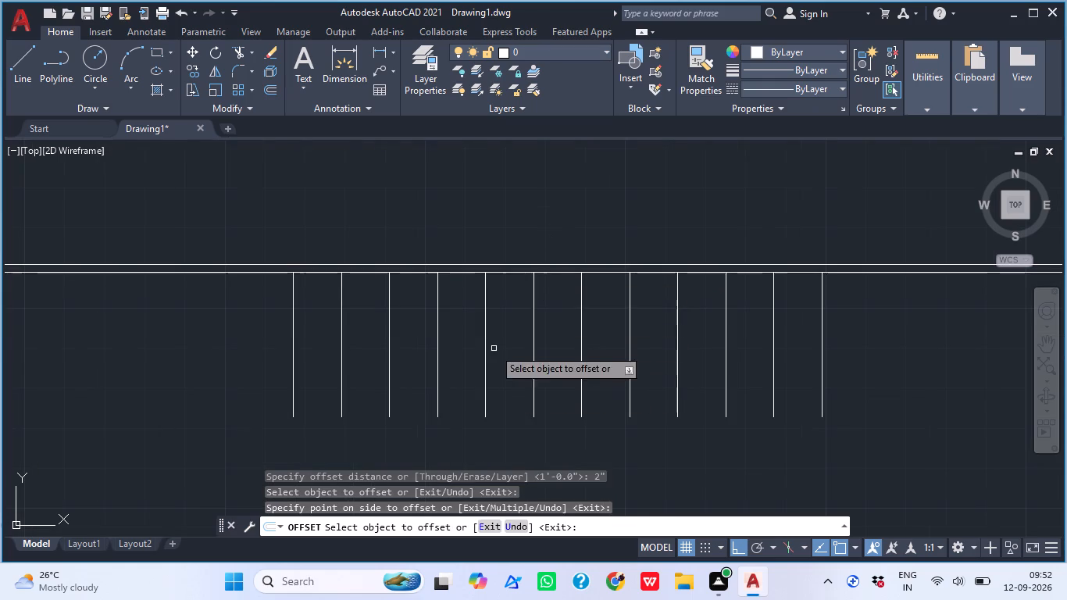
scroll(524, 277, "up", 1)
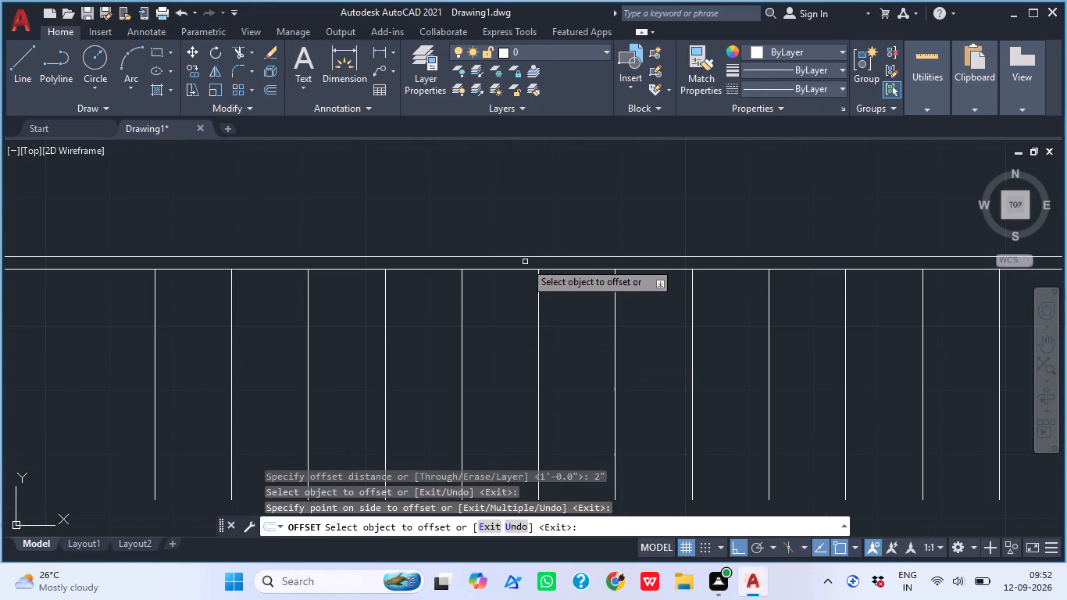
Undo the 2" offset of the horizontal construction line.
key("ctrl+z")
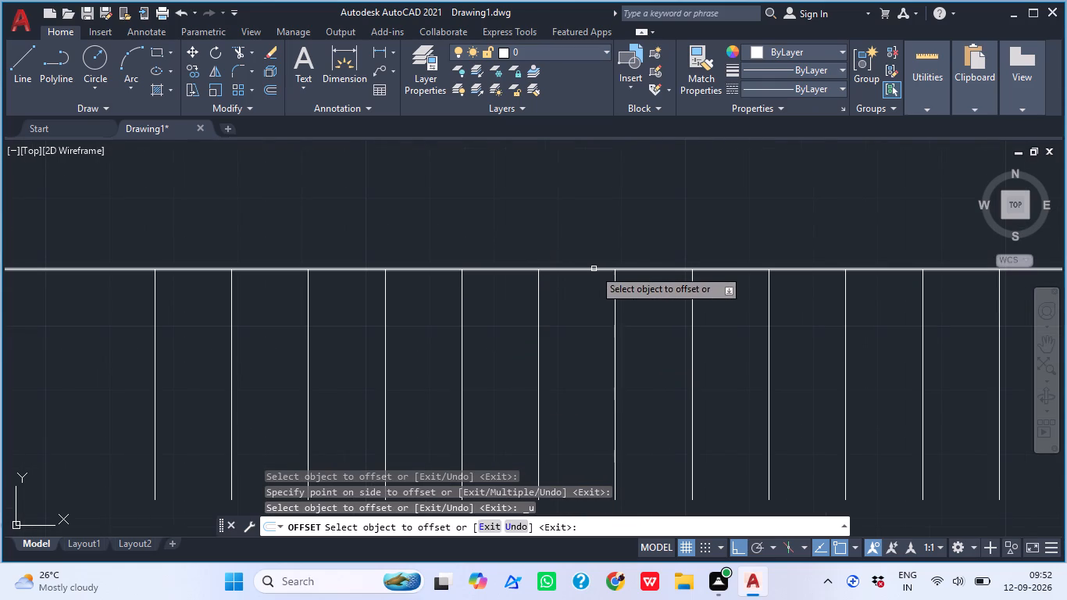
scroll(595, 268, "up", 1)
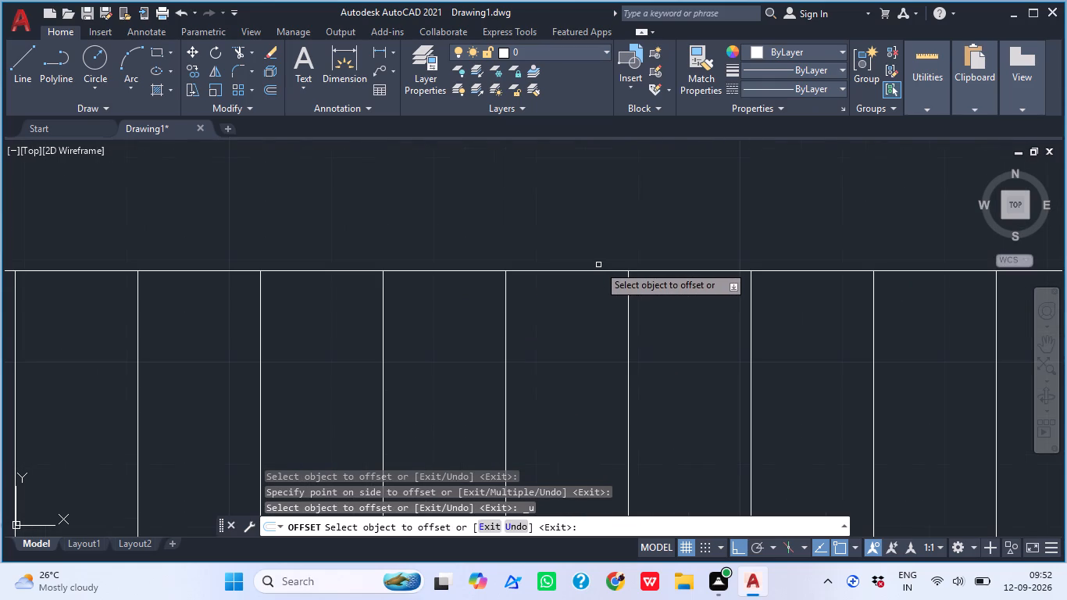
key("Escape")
Offset the horizontal construction line at the top of the vertical lines 1" upward.
type("O")
key("space")
key("1")
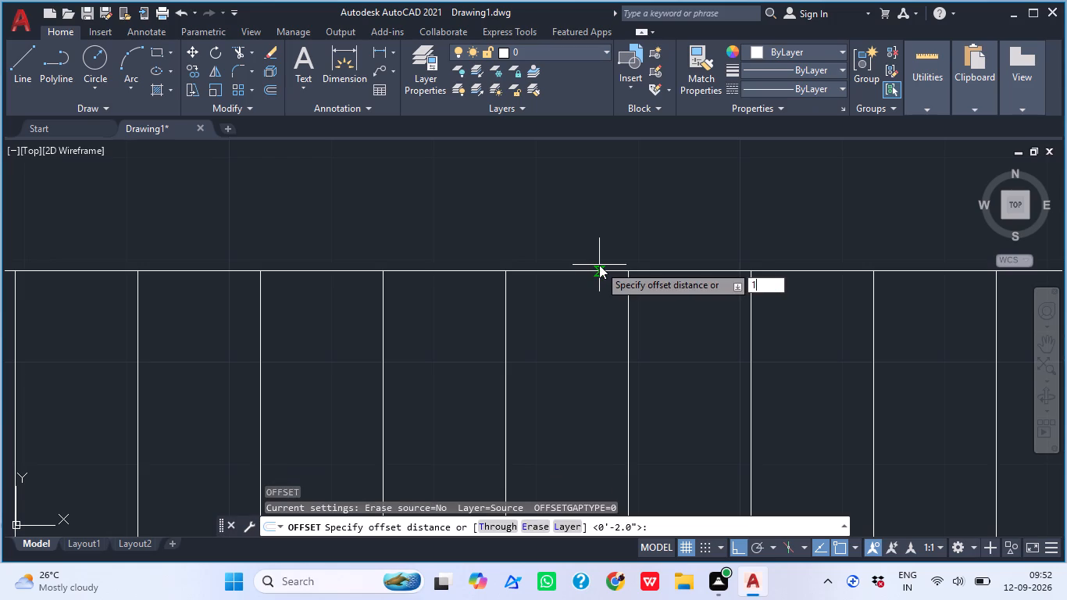
key("shift+quotedbl")
key("Return")
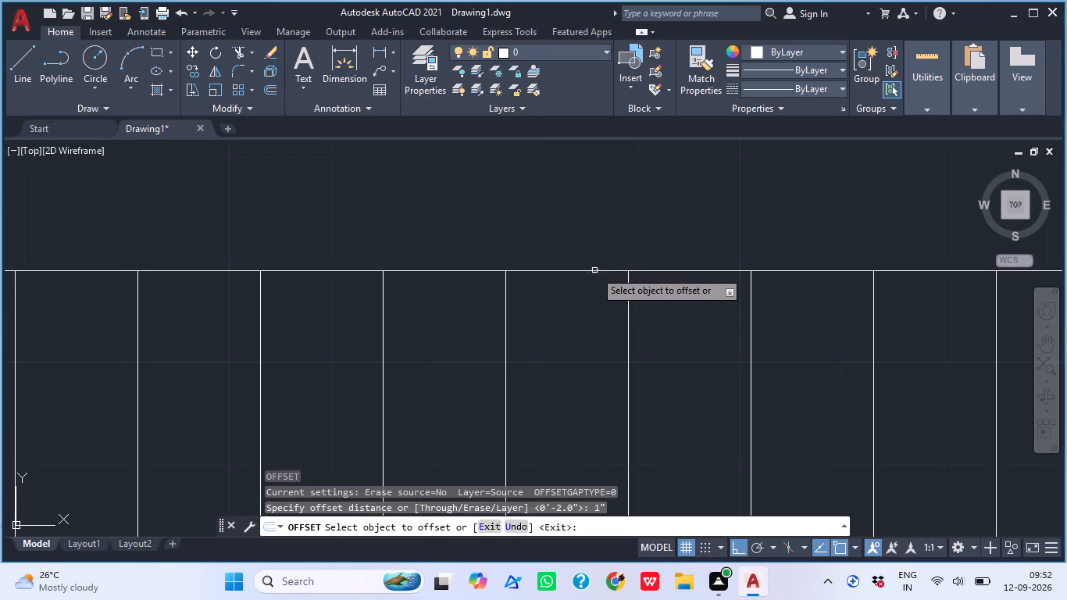
left_click(591, 273)
left_click(583, 255)
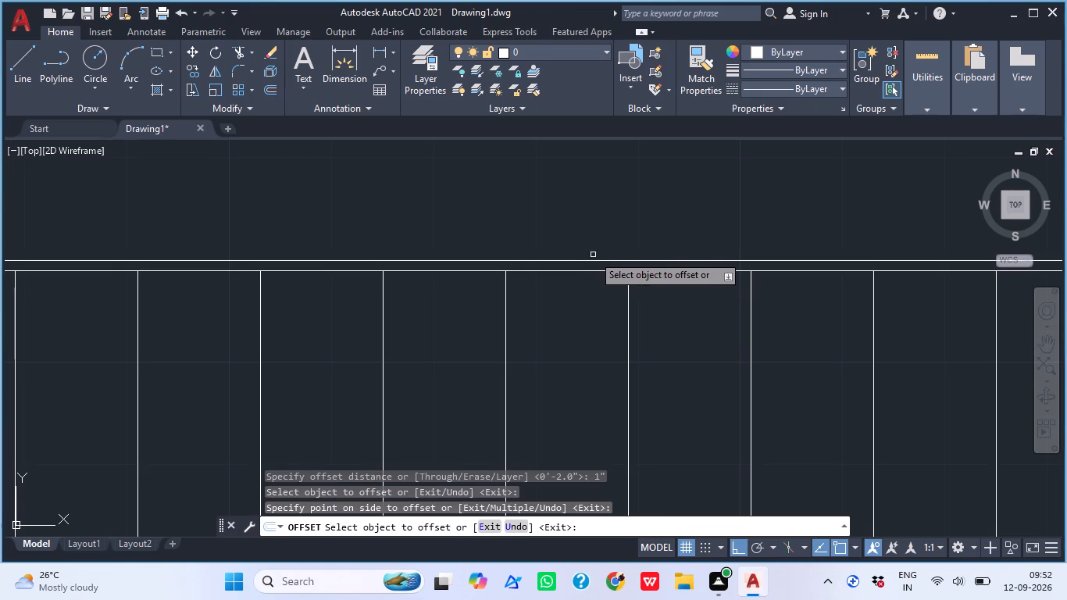
key("space")
Offset the upper of the two horizontal construction lines 1' upward.
key("space")
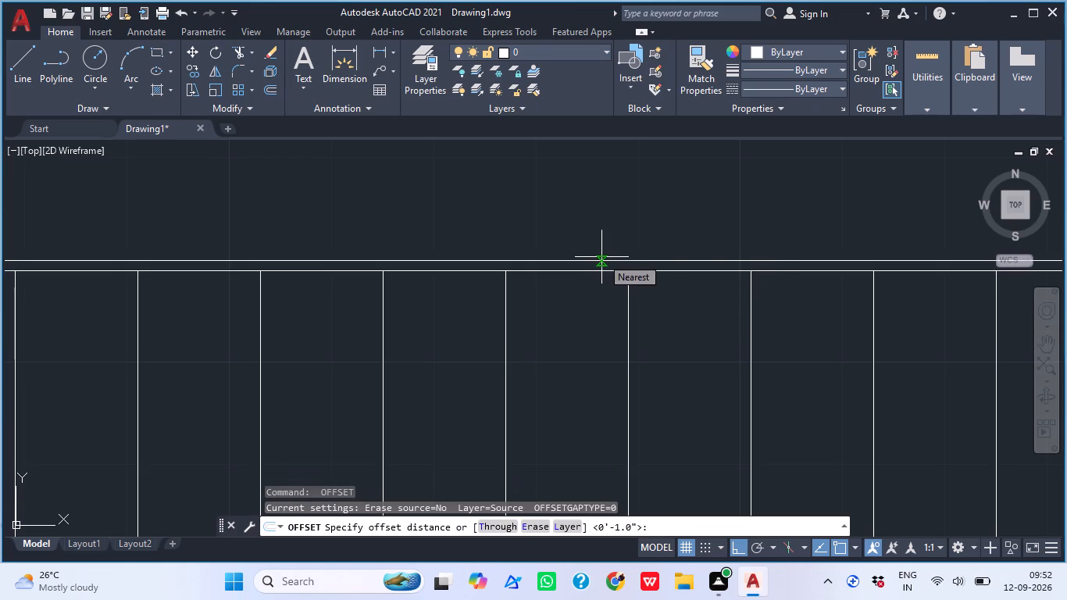
type("1'")
key("Return")
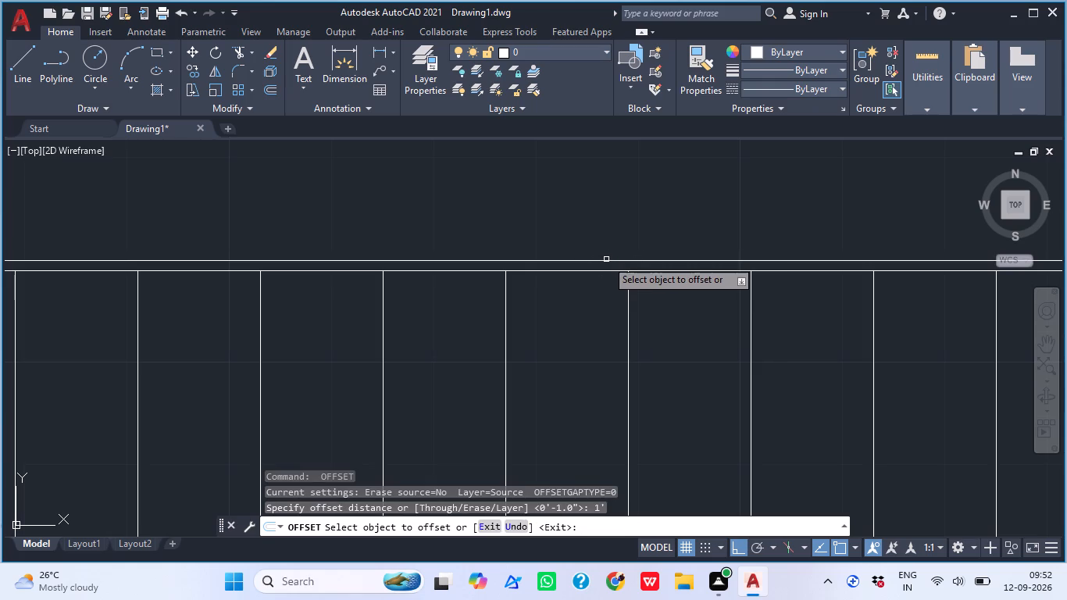
left_click(606, 259)
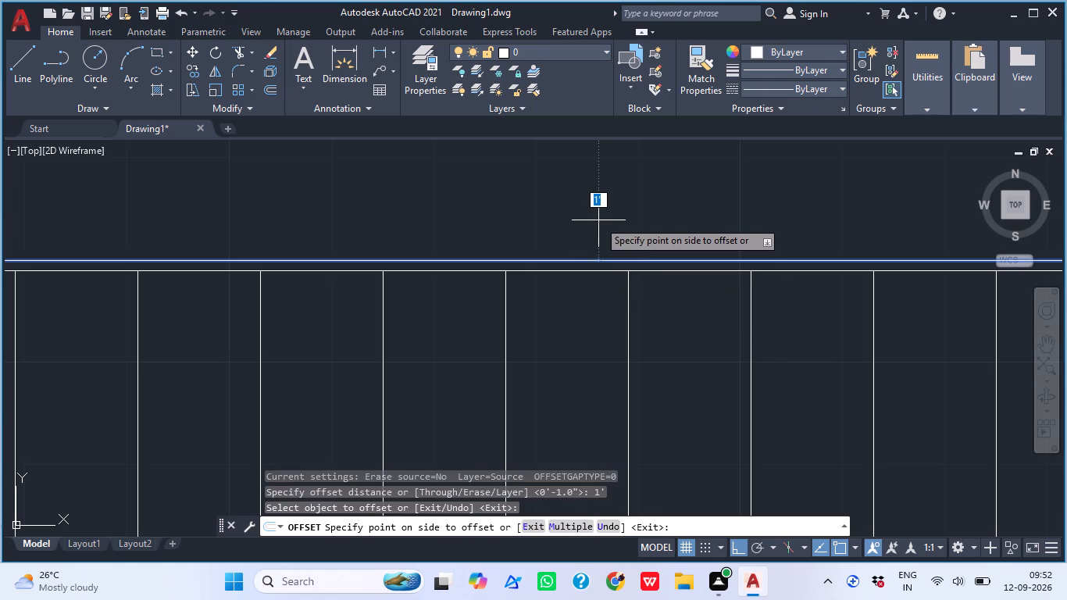
scroll(596, 237, "down", 2)
left_click(596, 228)
key("space")
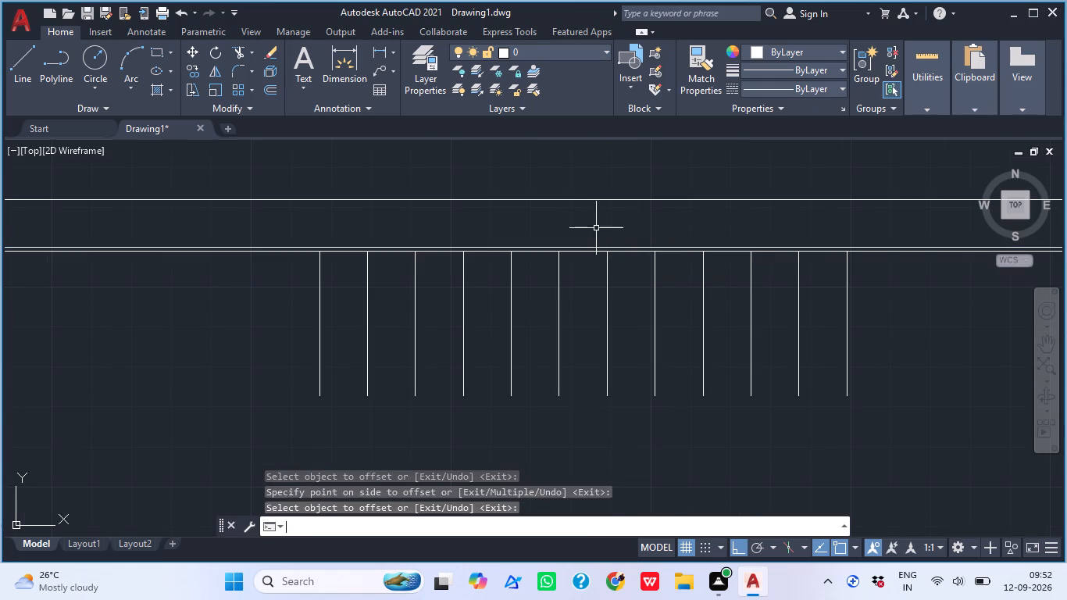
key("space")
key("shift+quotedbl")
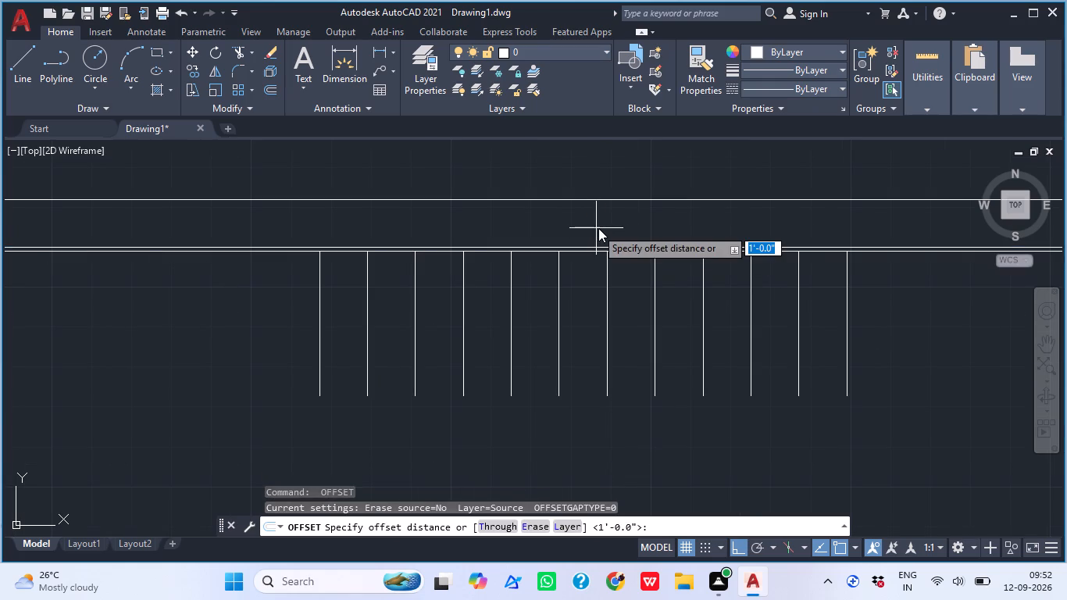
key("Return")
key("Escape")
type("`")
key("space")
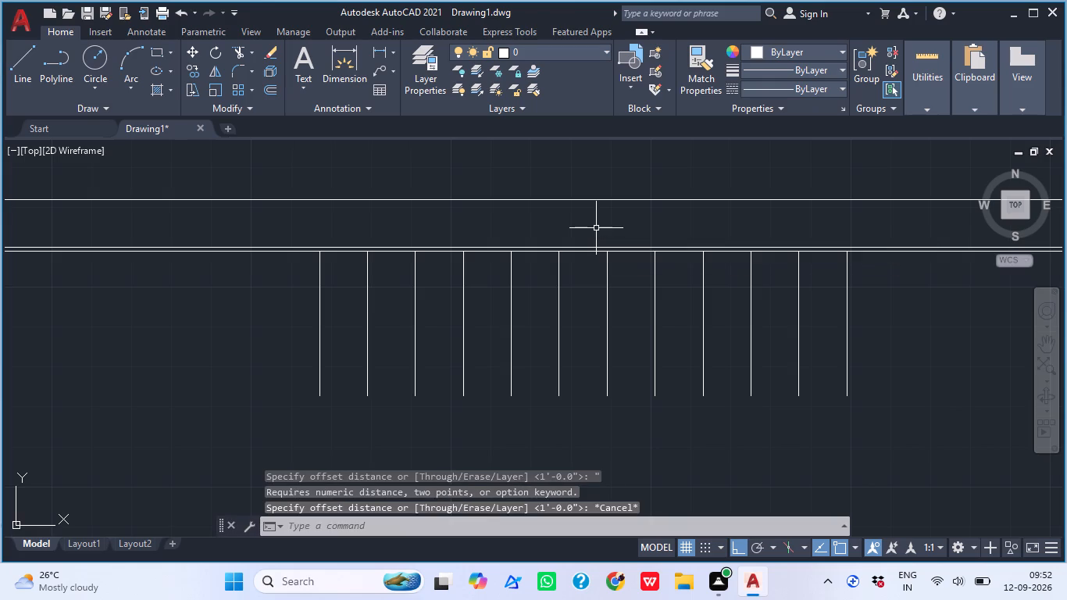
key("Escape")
Offset the topmost horizontal construction line 1" downward to form a second close pair.
key("space")
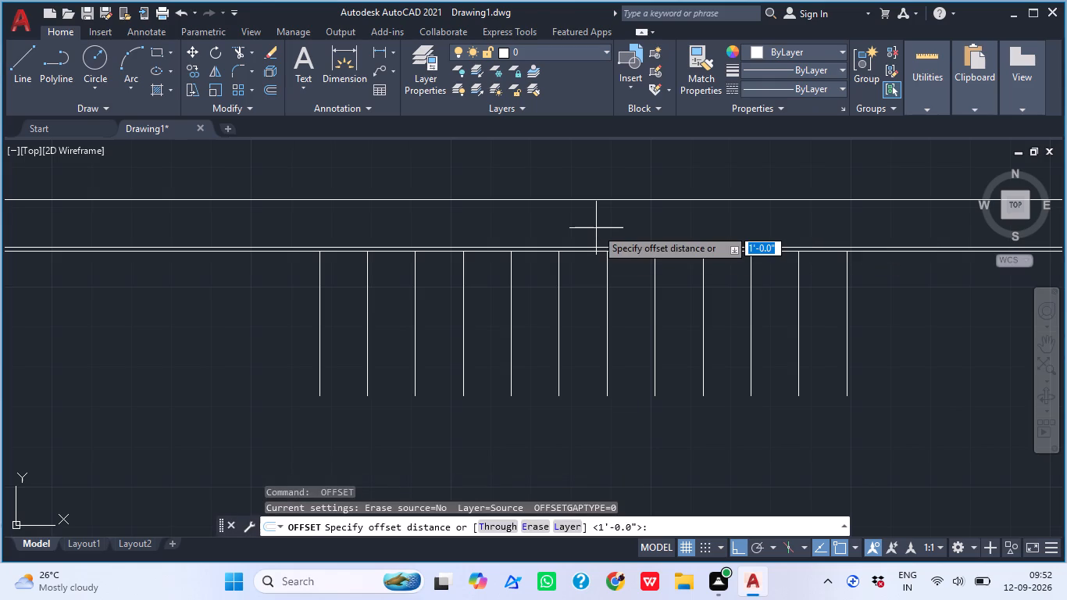
key("1")
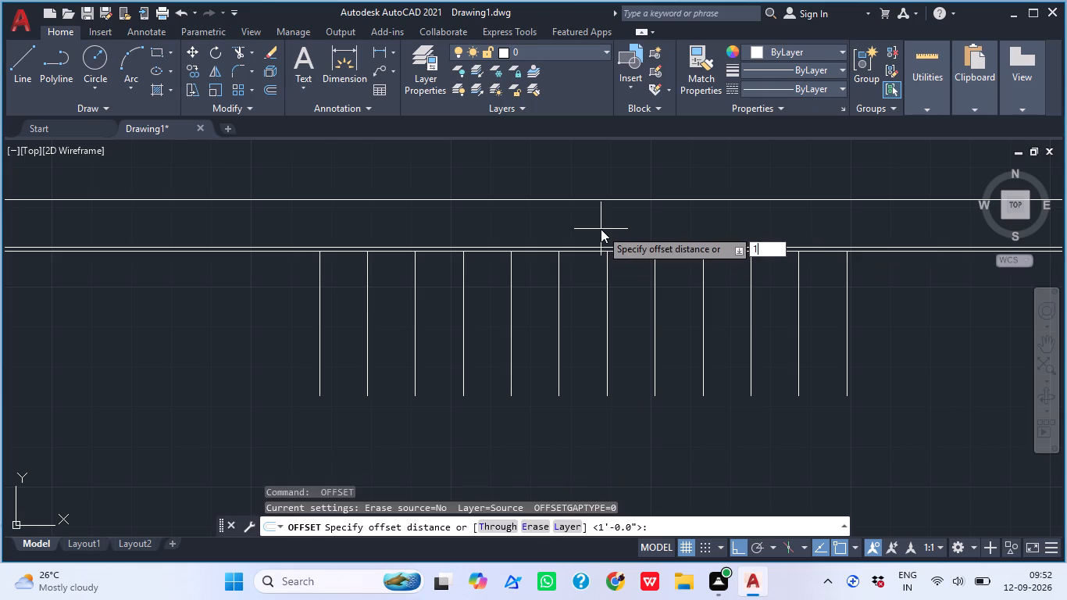
key("shift+quotedbl")
key("Return")
left_click(607, 199)
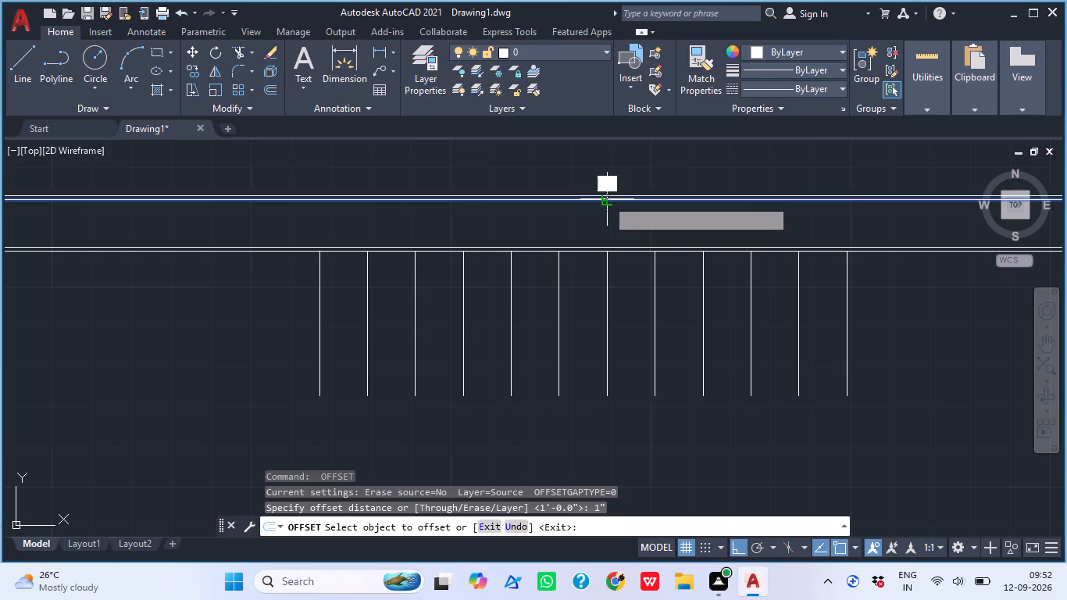
left_click(604, 228)
middle_click_drag(619, 284, 555, 348)
scroll(572, 344, "up", 1)
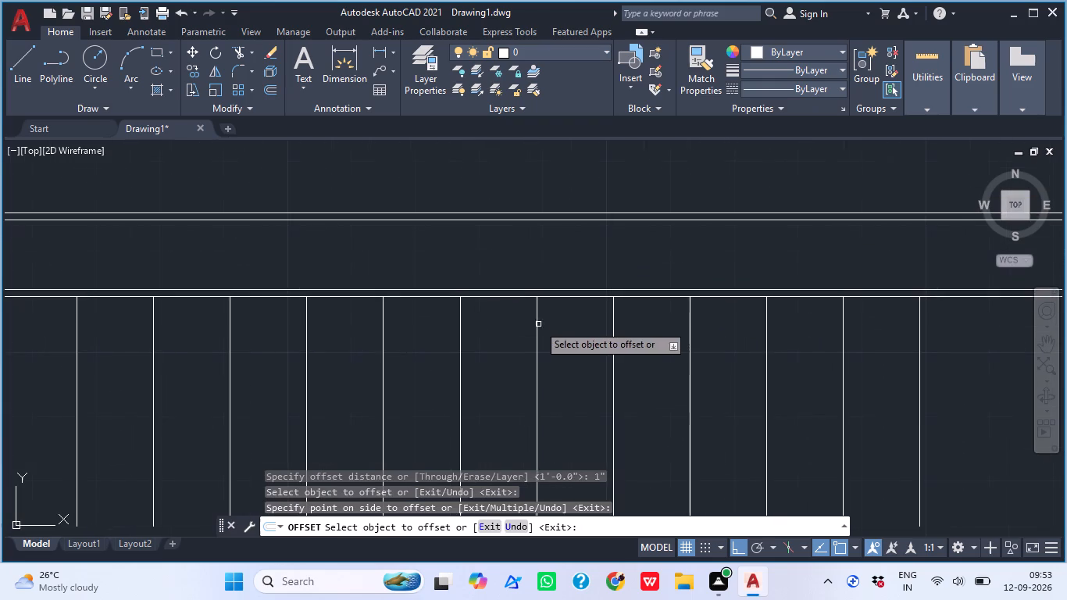
scroll(550, 295, "down", 1)
key("Escape")
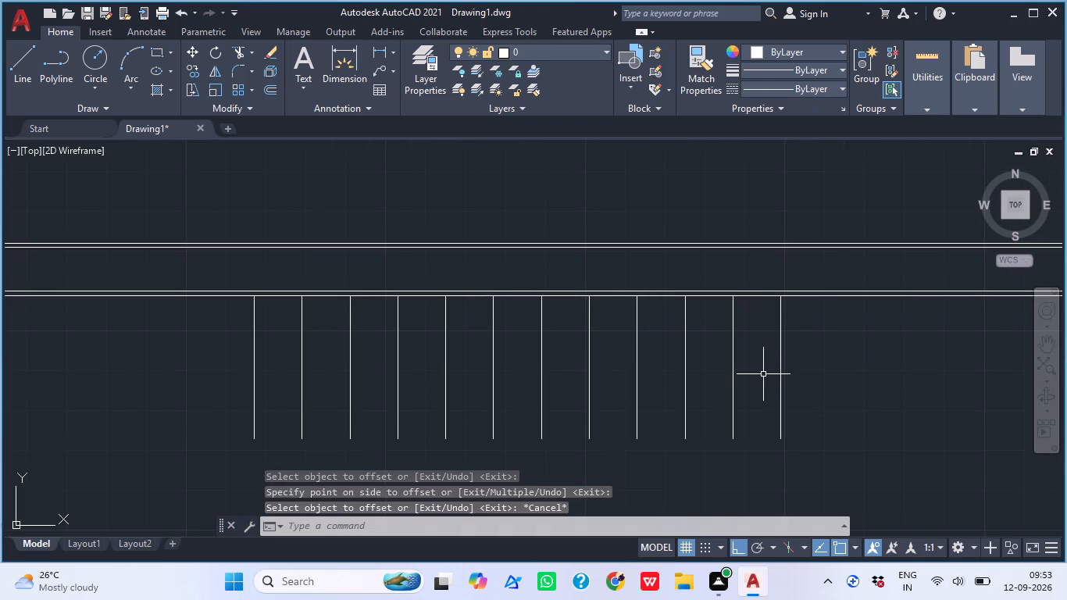
Offset the rightmost vertical line 3' to the right.
middle_click_drag(809, 428, 726, 371)
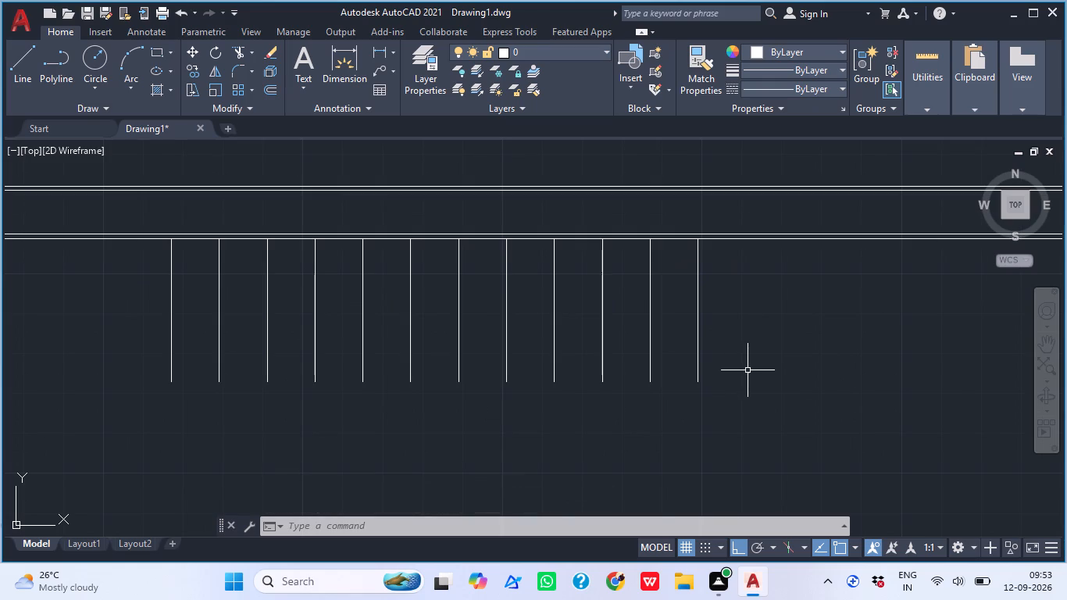
key("o")
key("space")
key("3")
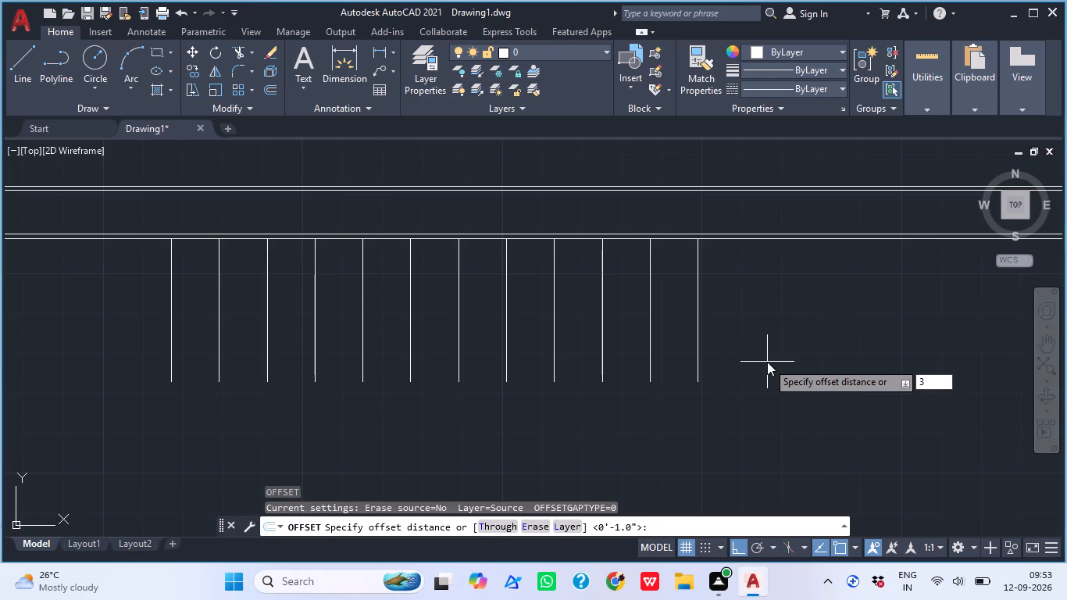
key("apostrophe")
key("Return")
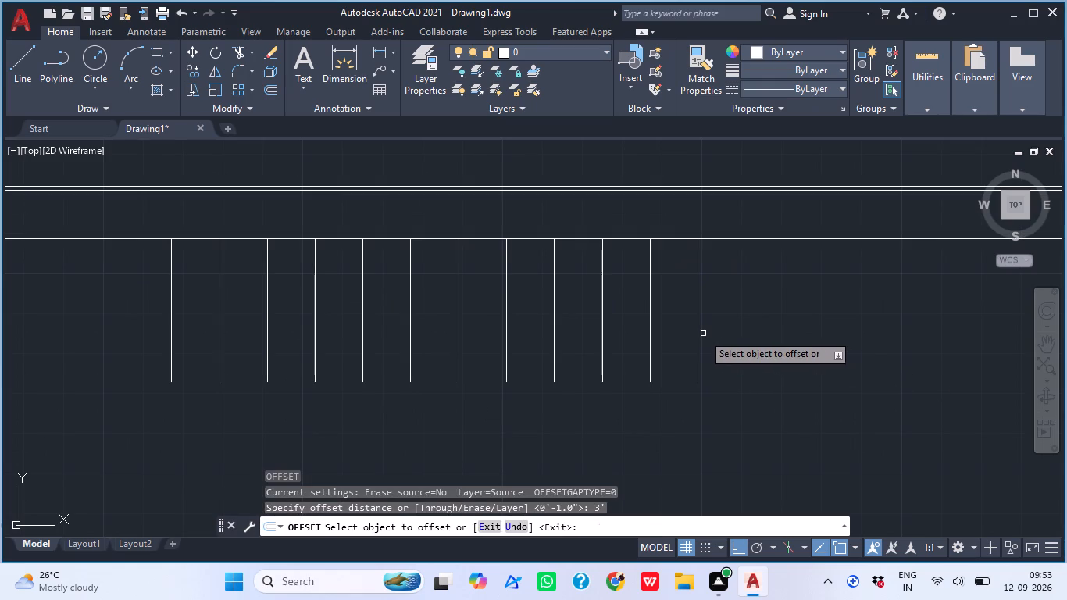
left_click(700, 331)
scroll(700, 334, "down", 1)
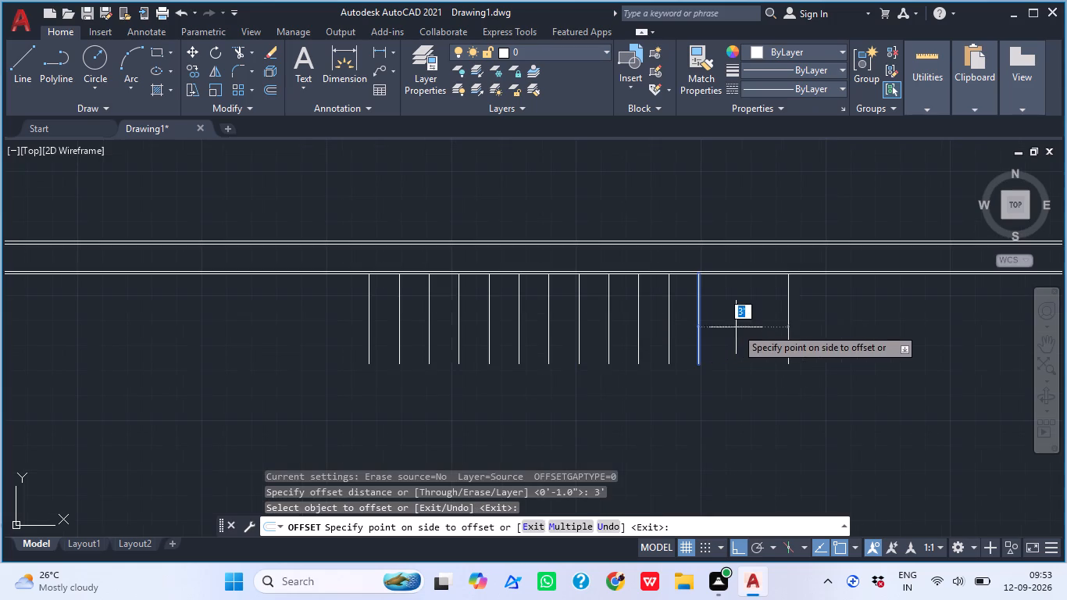
left_click(819, 313)
scroll(845, 400, "up", 1)
middle_click_drag(833, 416, 777, 427)
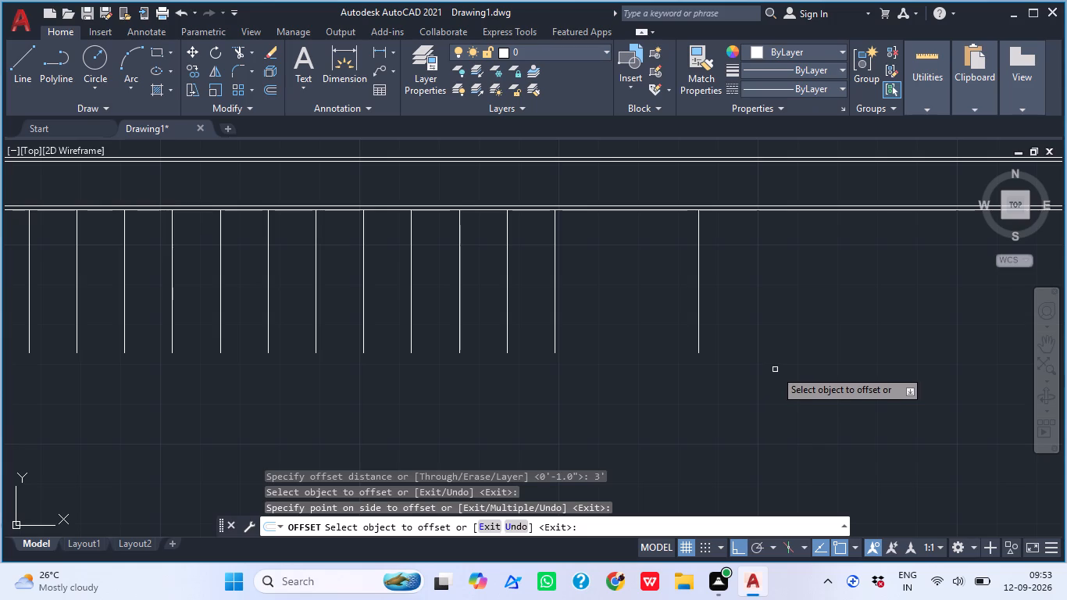
key("space")
Offset the new rightmost vertical line 1" to the right.
key("space")
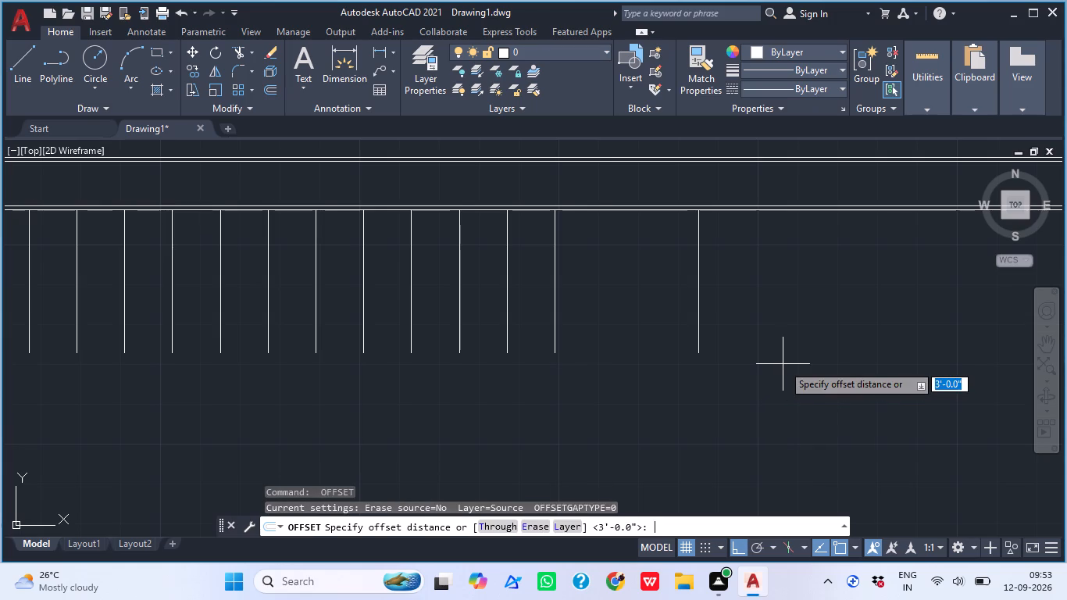
type("1")
key("shift+quotedbl")
key("Return")
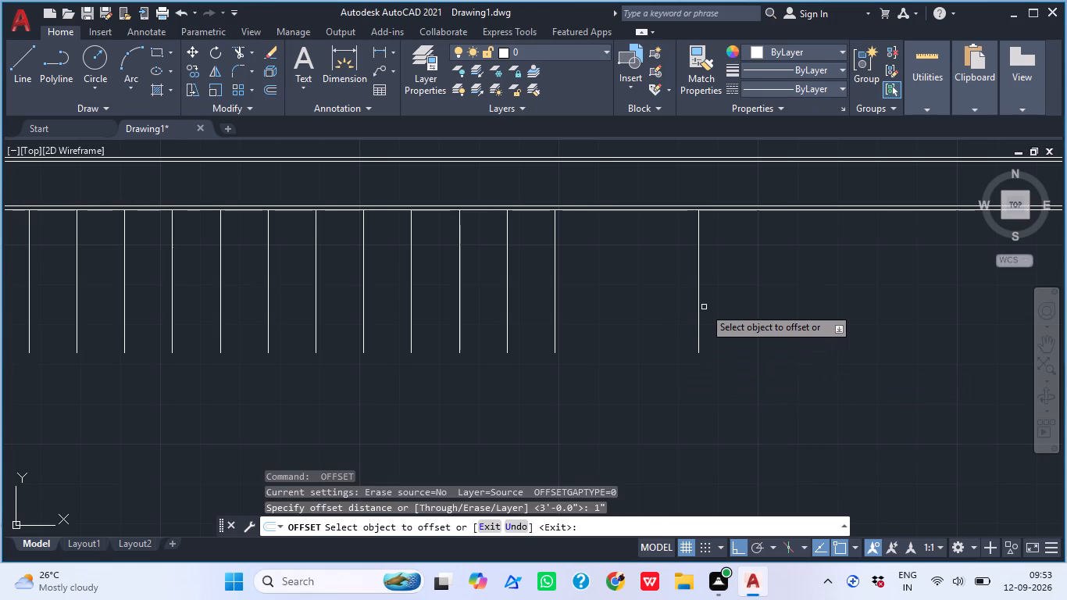
left_click(699, 306)
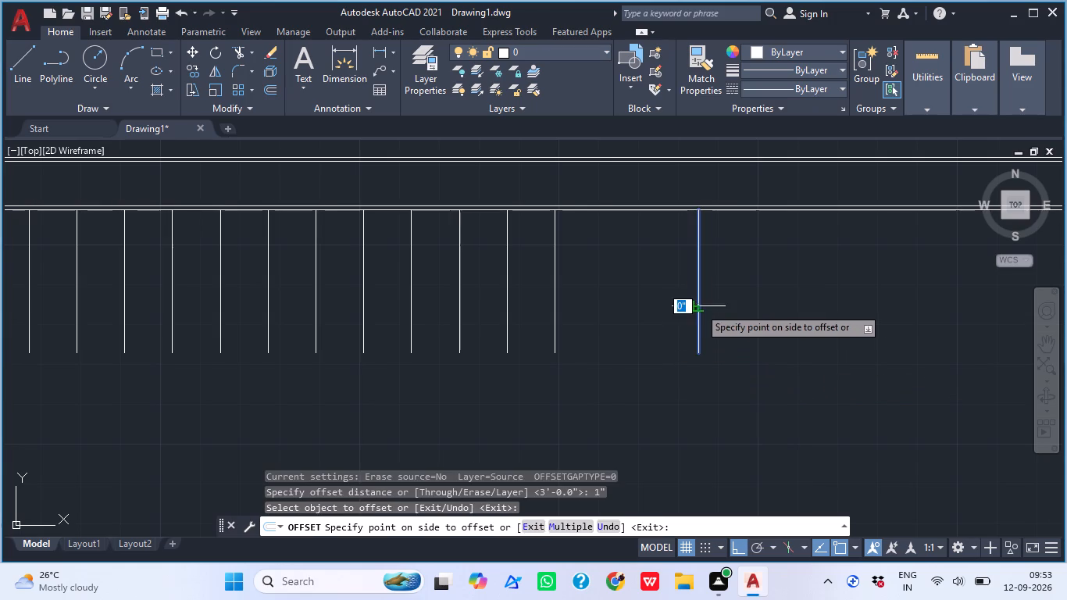
left_click(723, 321)
scroll(749, 349, "down", 1)
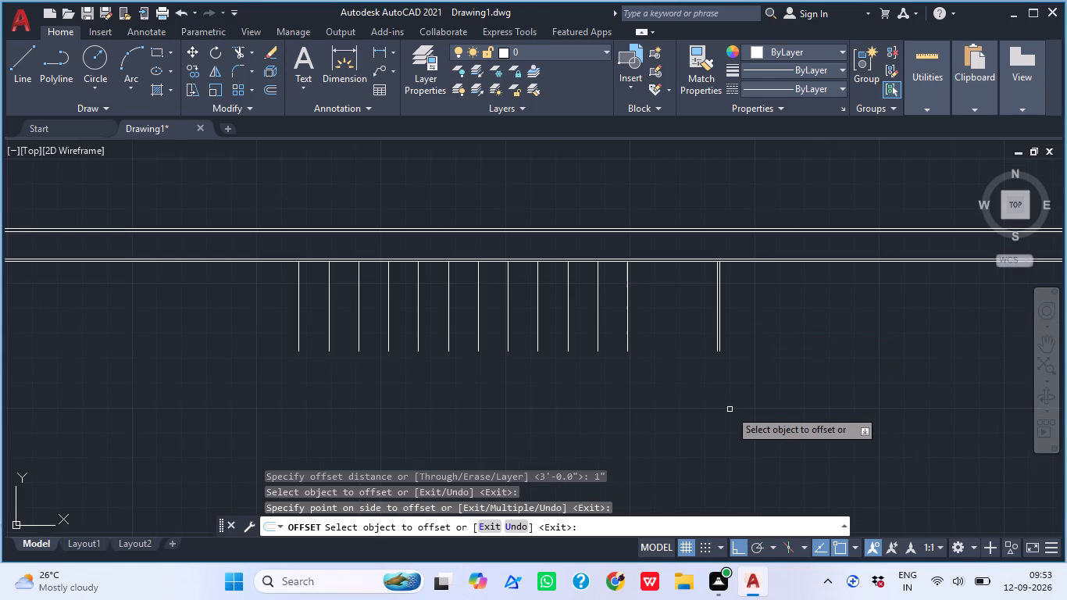
key("Escape")
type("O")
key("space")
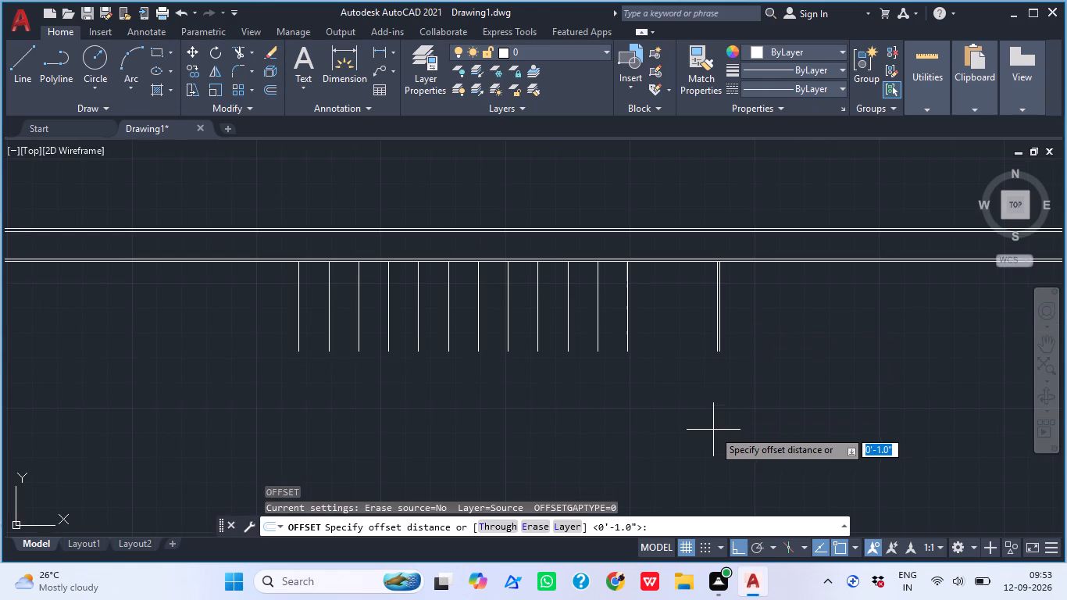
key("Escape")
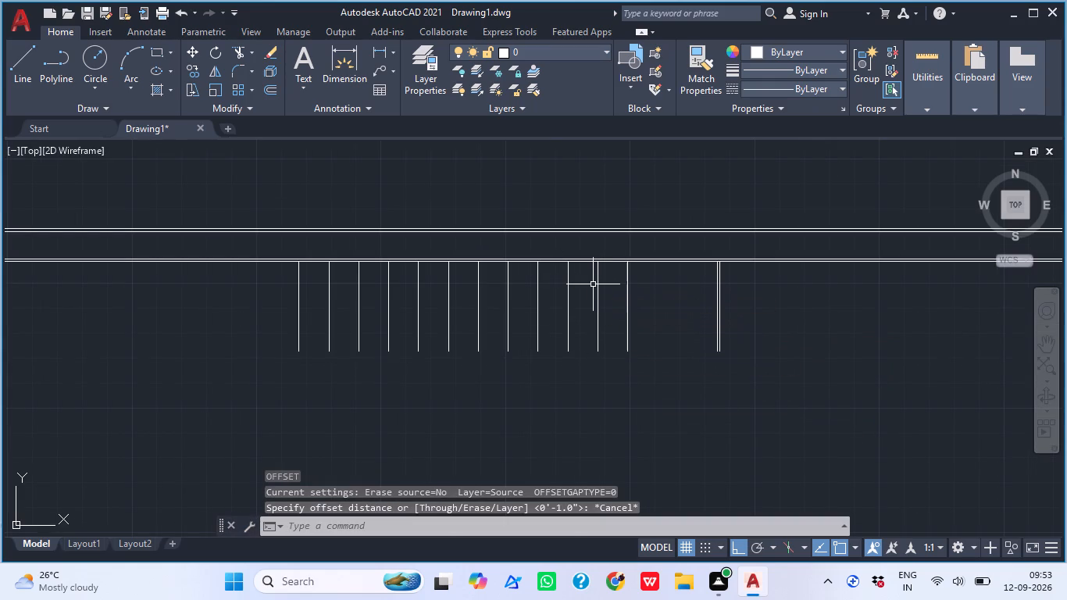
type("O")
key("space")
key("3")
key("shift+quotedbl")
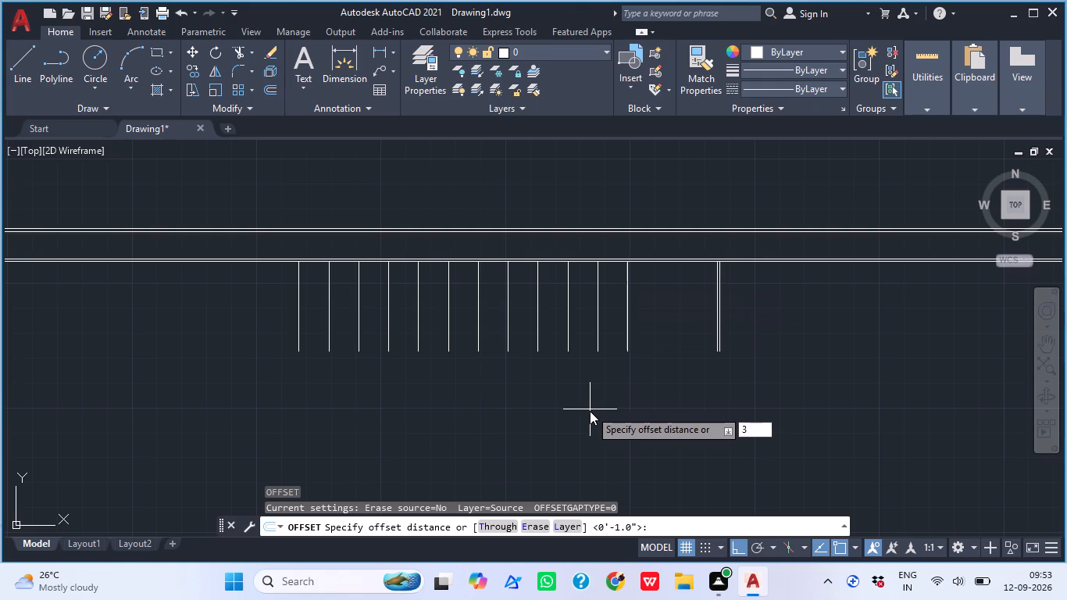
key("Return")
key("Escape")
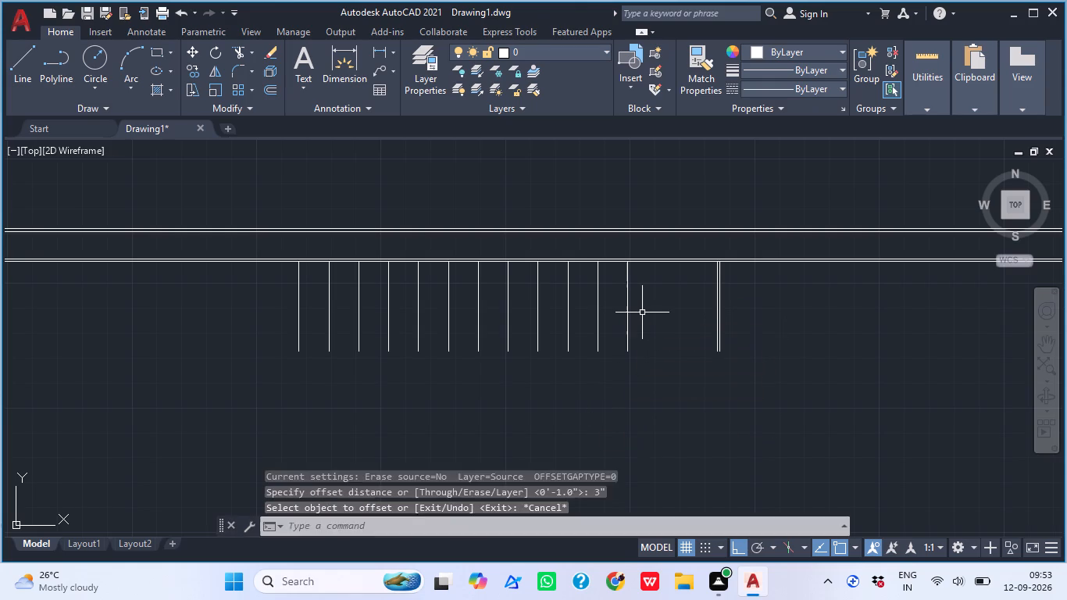
Offset the horizontal construction line at the top ends of the vertical lines 3' downward.
key("space")
type("3")
key("apostrophe")
key("Return")
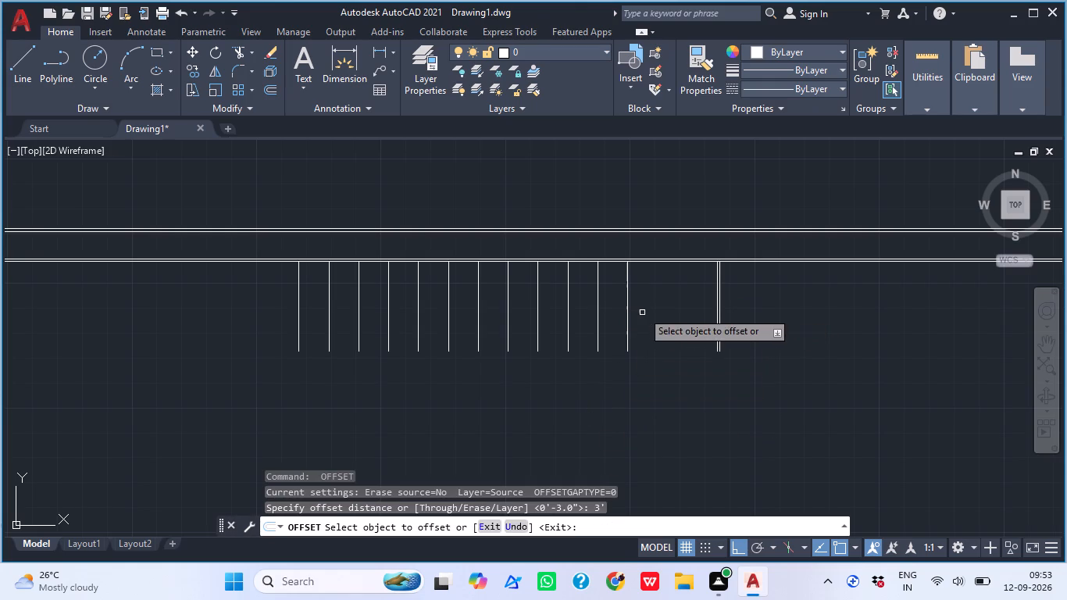
scroll(598, 269, "up", 2)
left_click(622, 249)
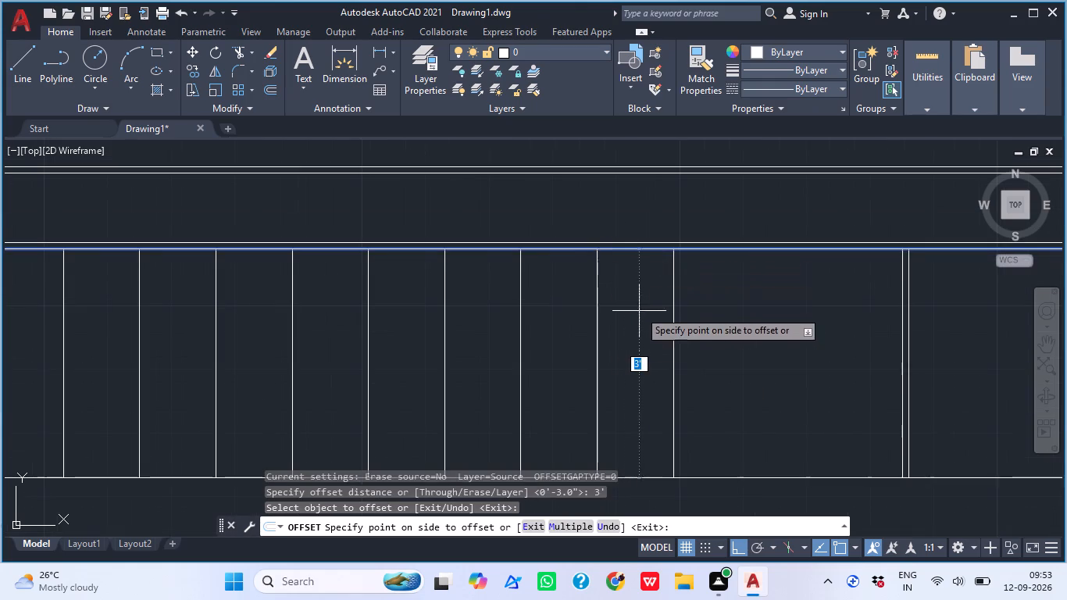
scroll(633, 335, "down", 2)
left_click(627, 414)
scroll(644, 415, "up", 1)
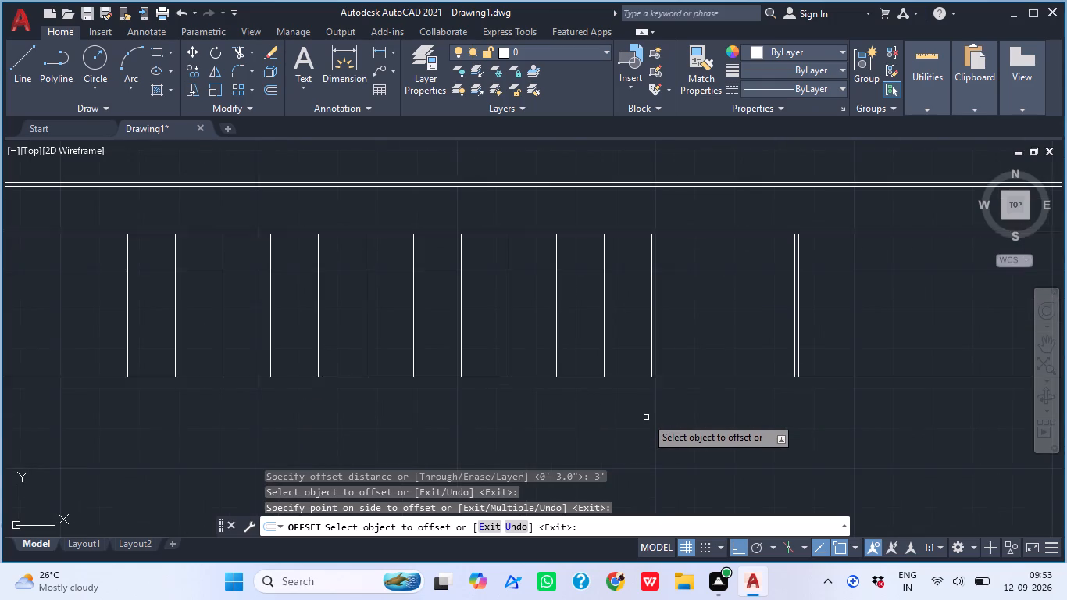
scroll(646, 417, "up", 1)
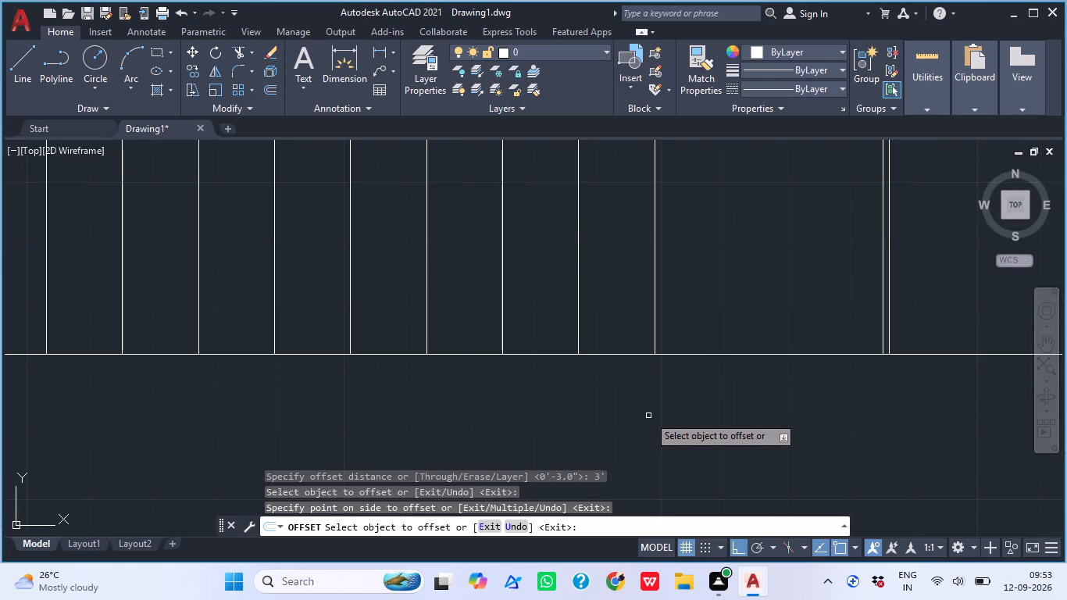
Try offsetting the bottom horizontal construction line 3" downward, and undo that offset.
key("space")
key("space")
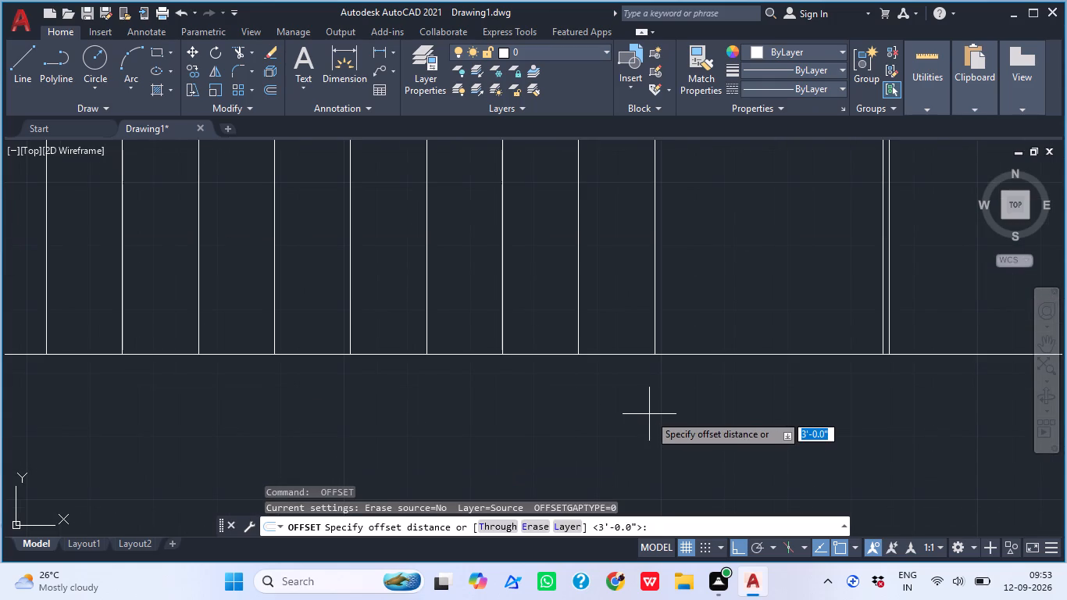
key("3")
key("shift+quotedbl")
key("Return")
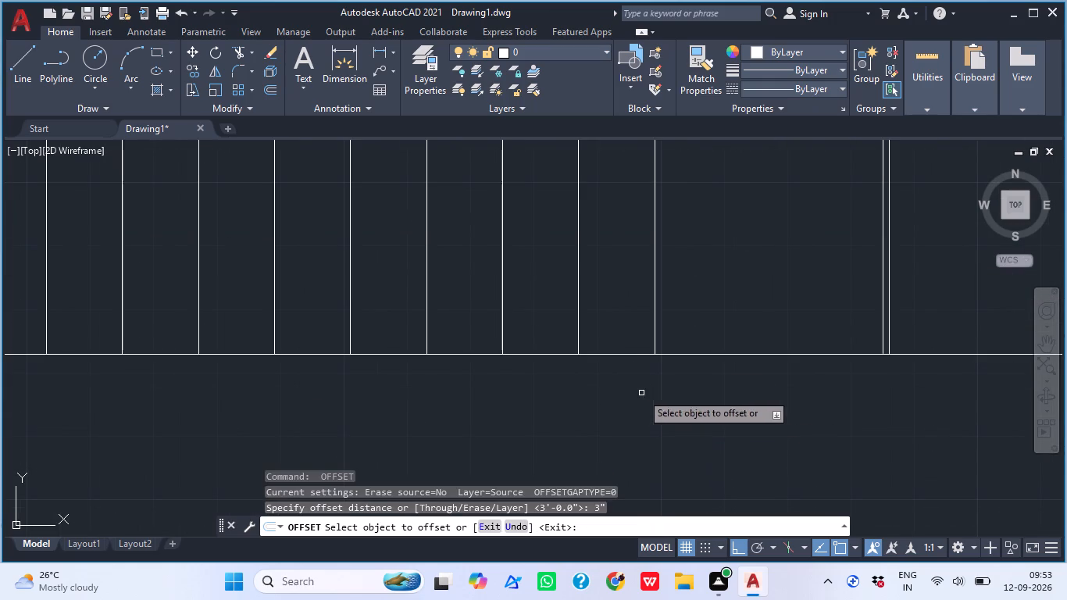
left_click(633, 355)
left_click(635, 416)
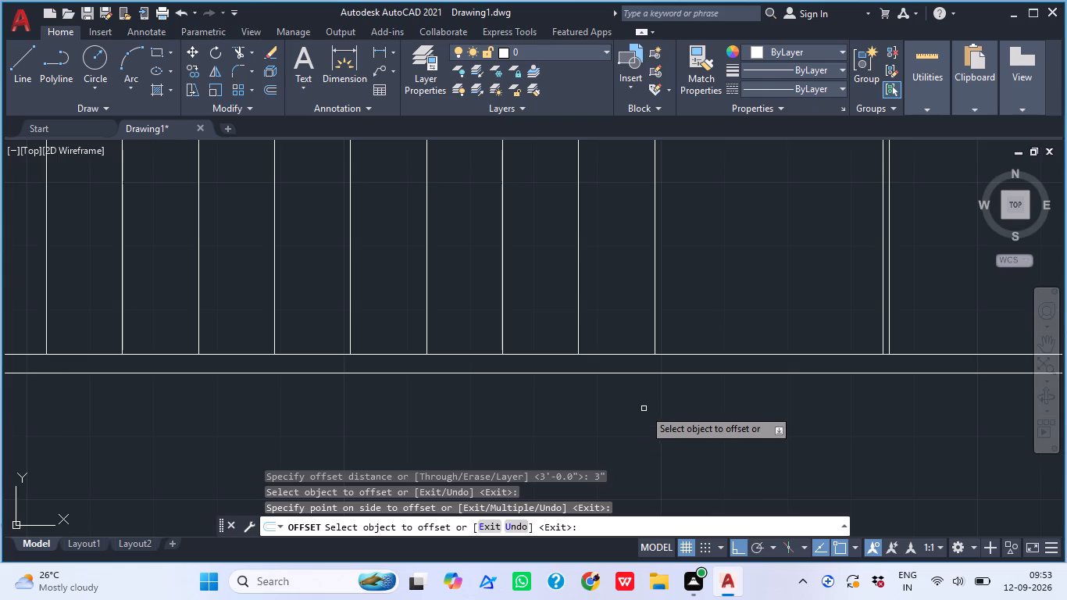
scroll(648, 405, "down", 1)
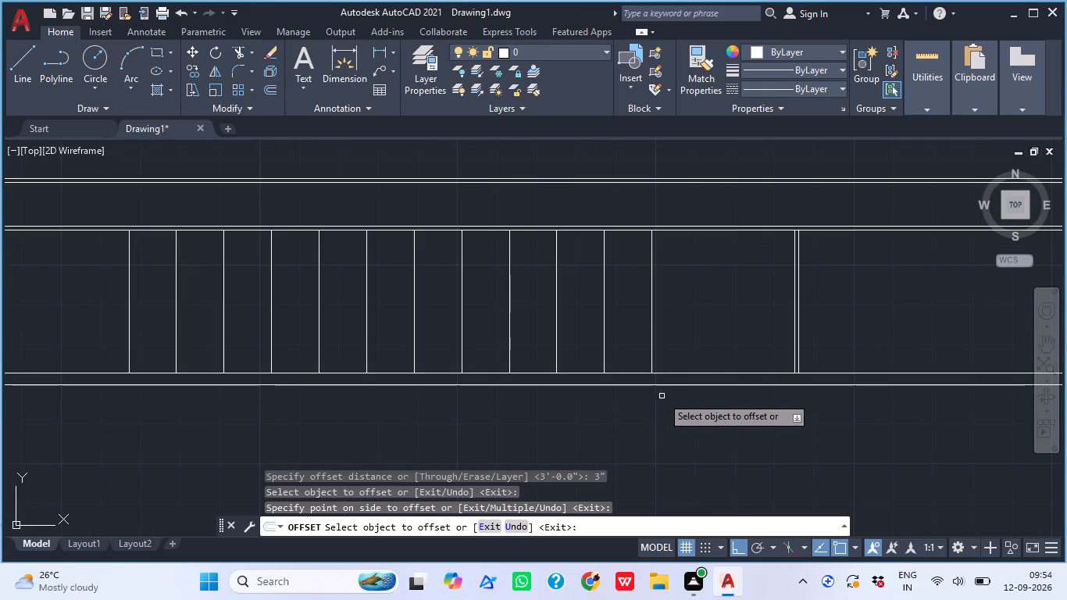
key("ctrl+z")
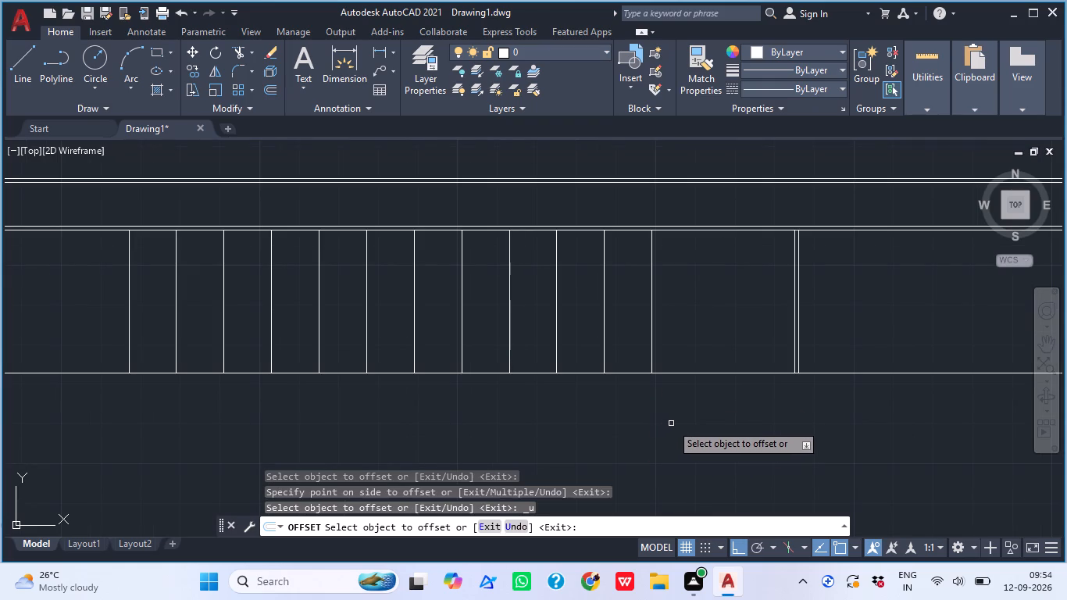
Offset the horizontal construction line at the lower ends of the vertical lines 2" downward.
key("space")
key("space")
type("2")
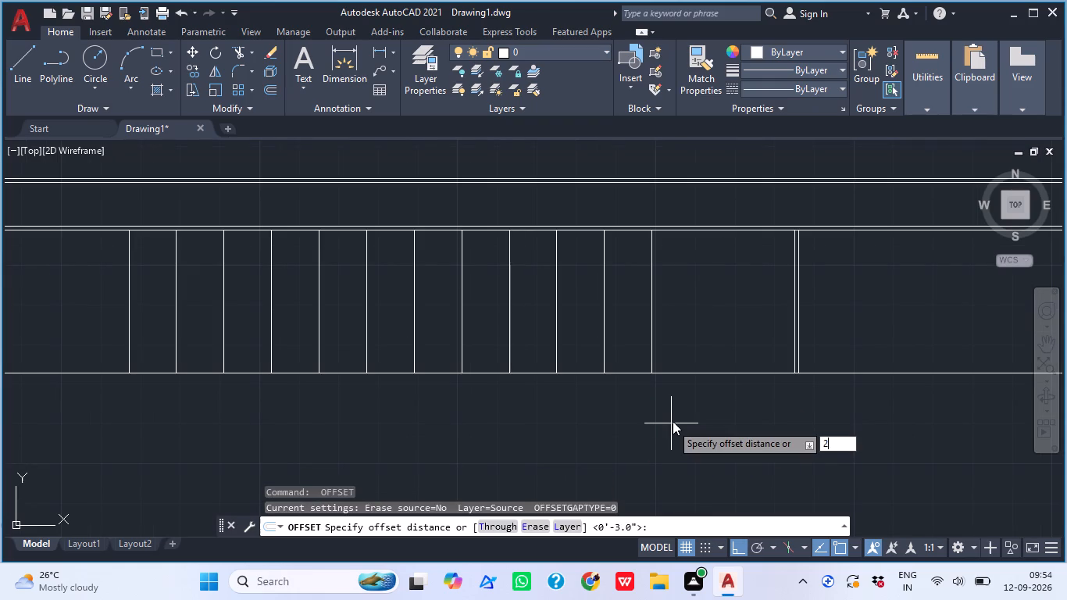
key("shift+quotedbl")
key("Return")
scroll(662, 369, "up", 2)
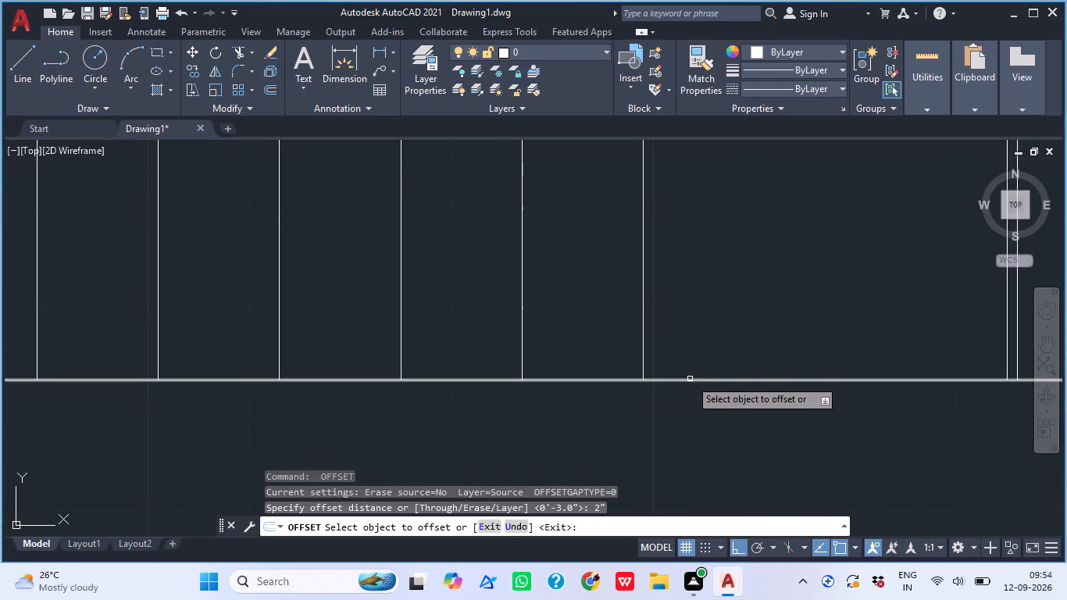
left_click(690, 384)
left_click(691, 380)
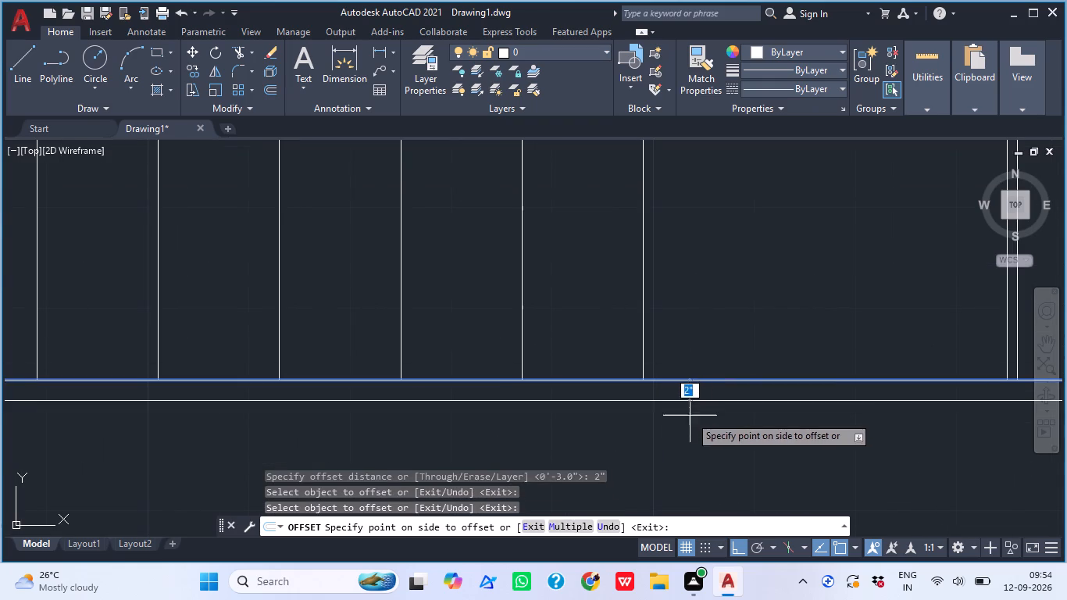
left_click(688, 436)
scroll(698, 416, "down", 2)
middle_click_drag(687, 445, 690, 431)
scroll(688, 413, "up", 1)
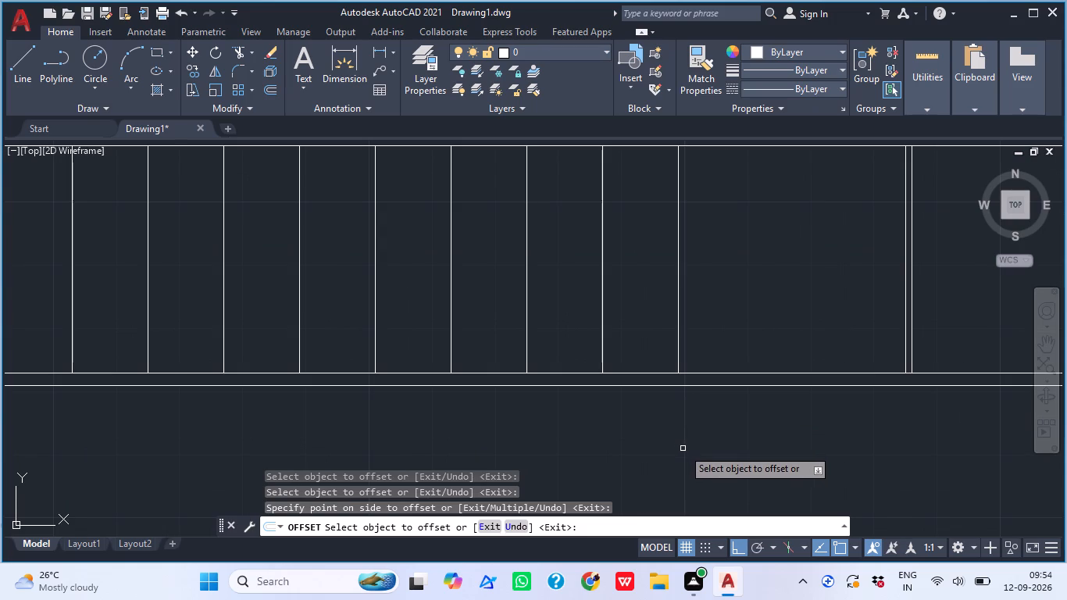
scroll(701, 443, "down", 1)
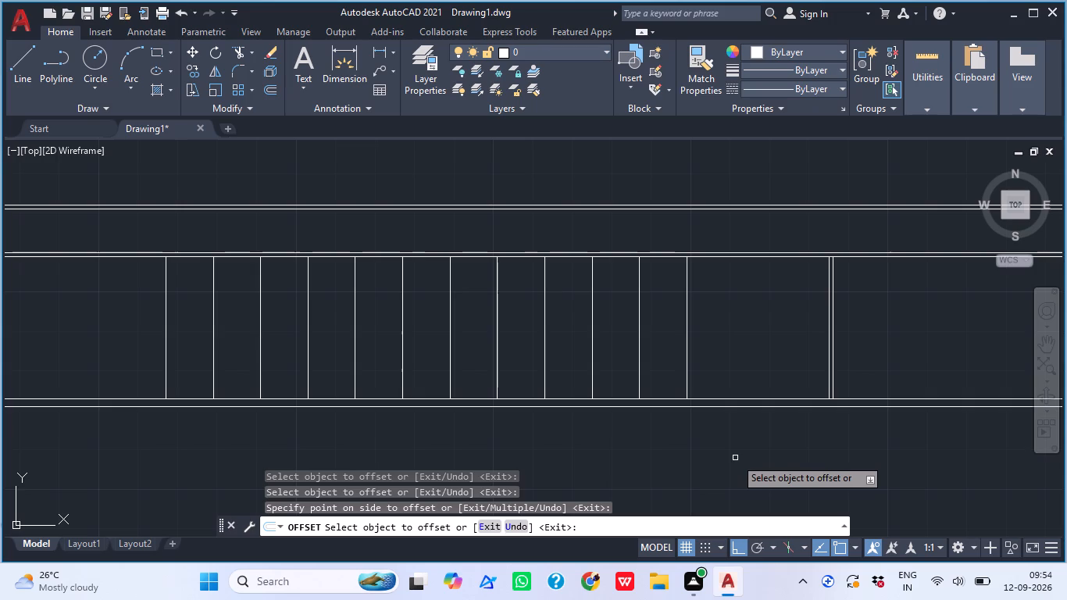
Offset the lowest horizontal construction line 1'6" downward.
key("space")
key("space")
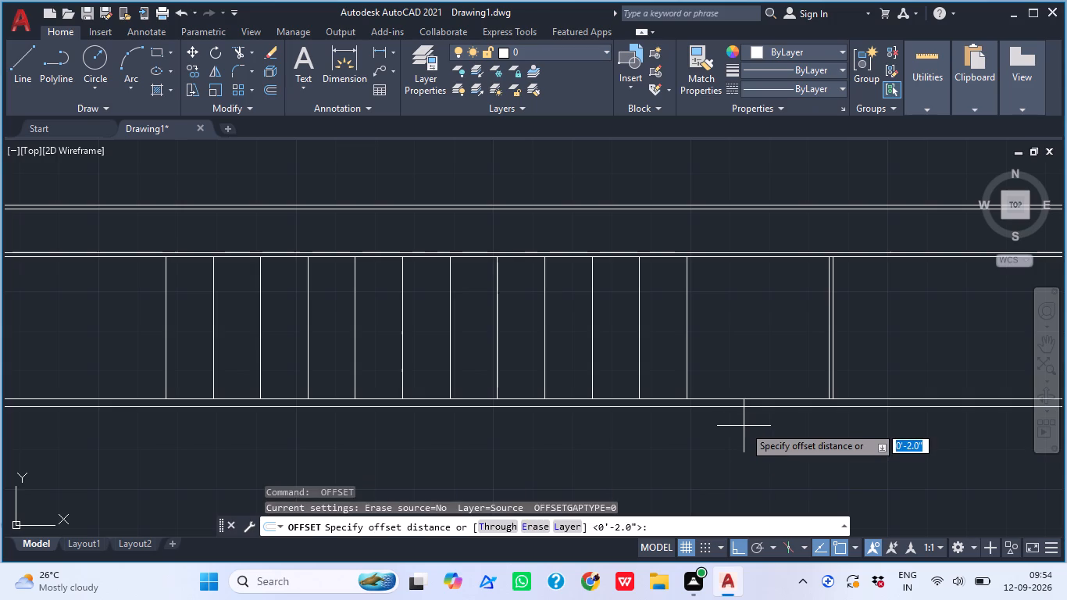
key("1")
key("apostrophe")
key("6")
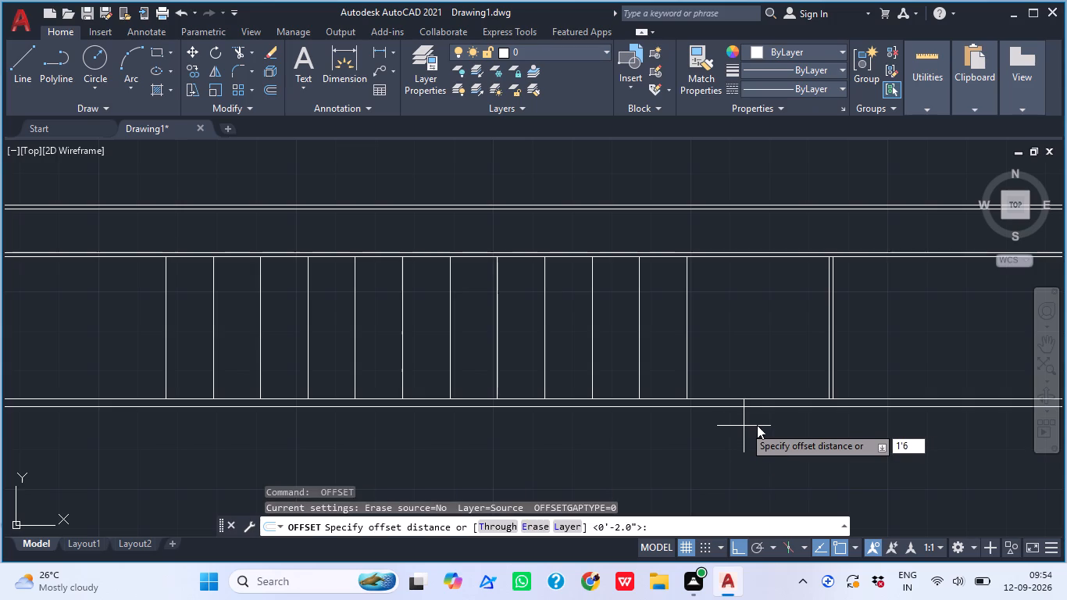
key("shift+quotedbl")
key("Return")
scroll(704, 420, "up", 1)
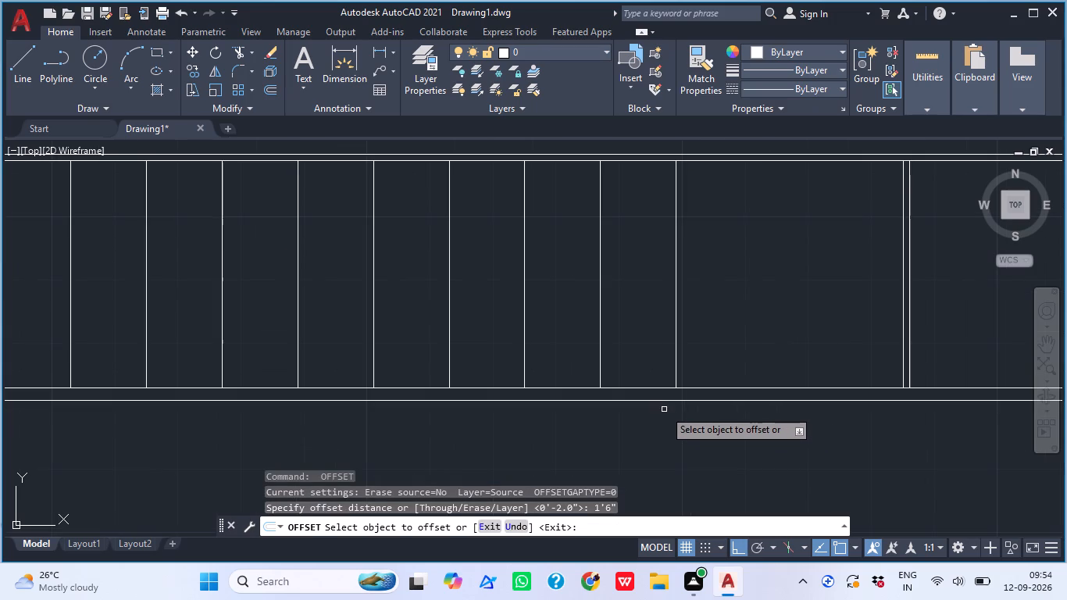
left_click(665, 399)
scroll(673, 438, "down", 2)
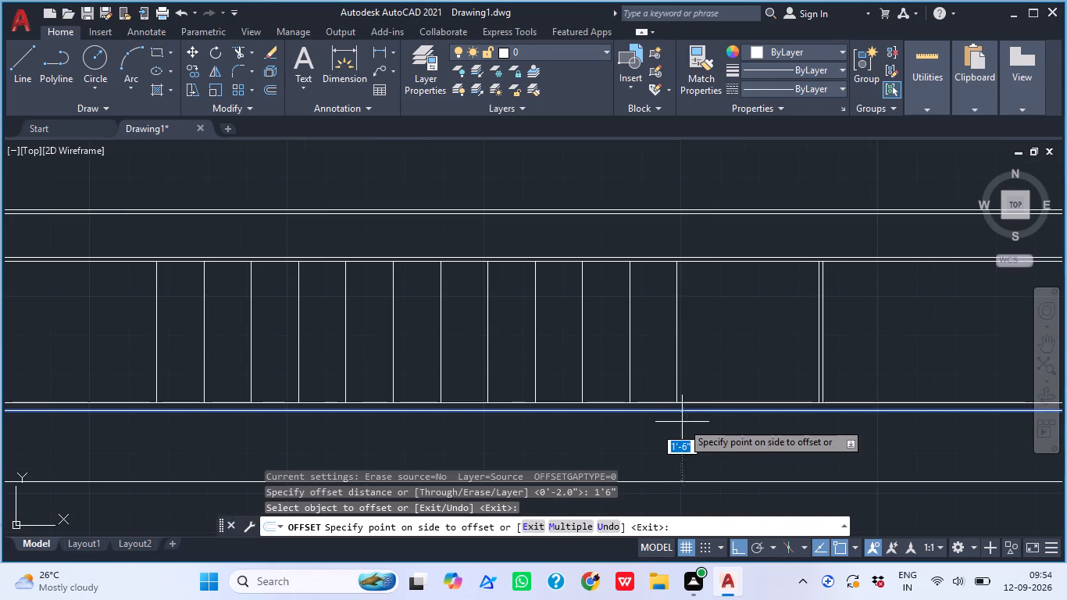
scroll(691, 460, "down", 1)
left_click(691, 463)
scroll(671, 497, "up", 1)
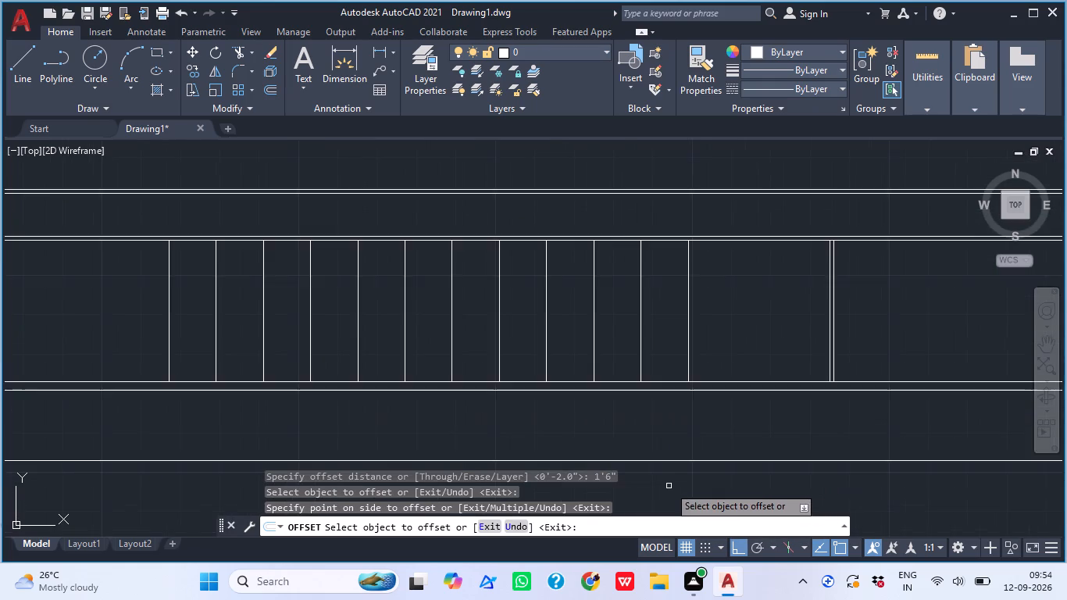
scroll(669, 485, "up", 1)
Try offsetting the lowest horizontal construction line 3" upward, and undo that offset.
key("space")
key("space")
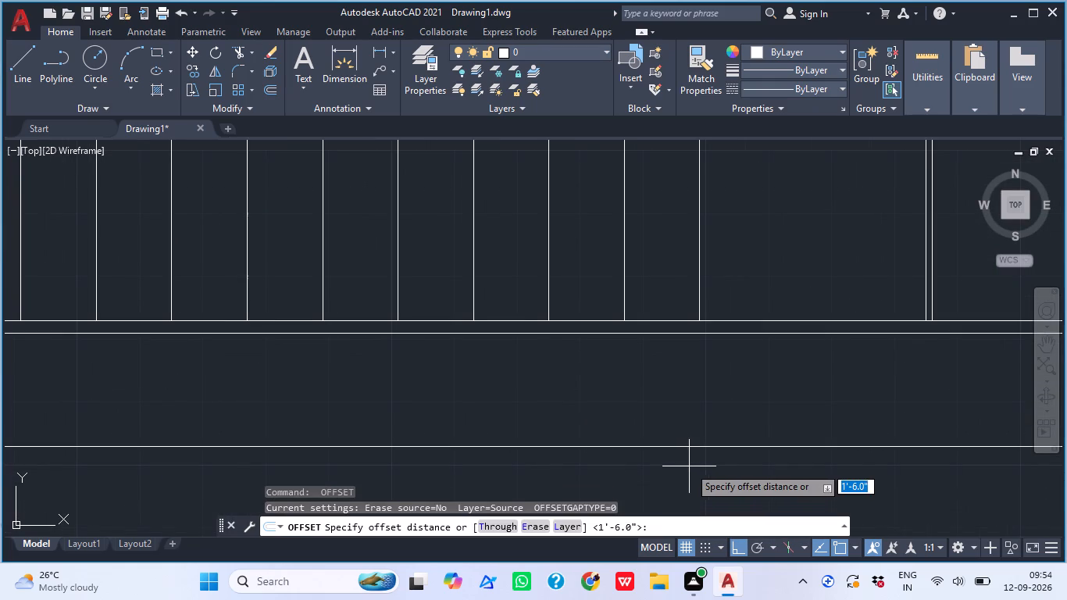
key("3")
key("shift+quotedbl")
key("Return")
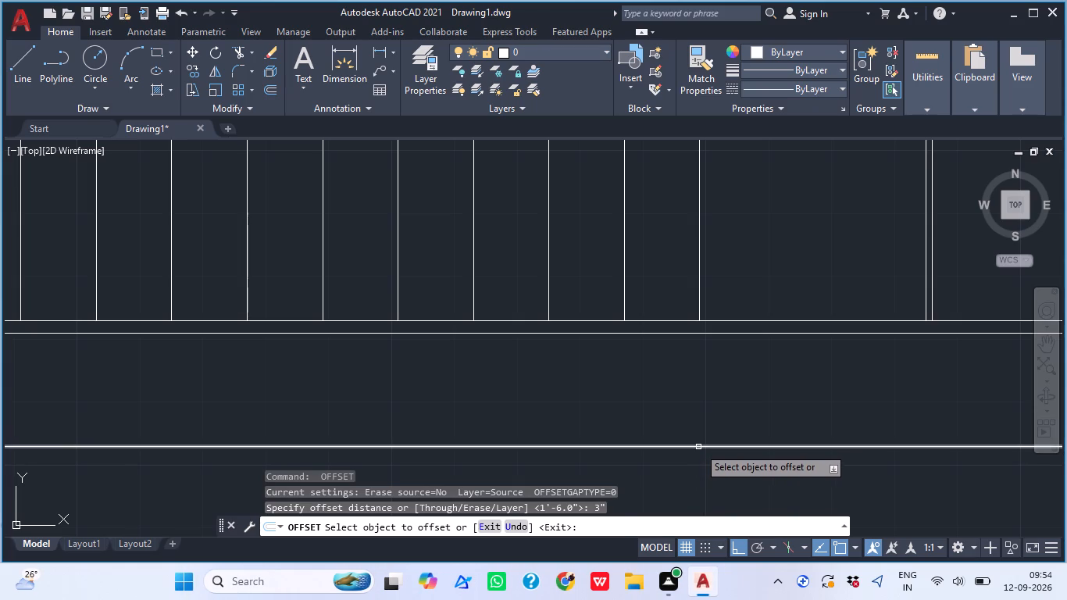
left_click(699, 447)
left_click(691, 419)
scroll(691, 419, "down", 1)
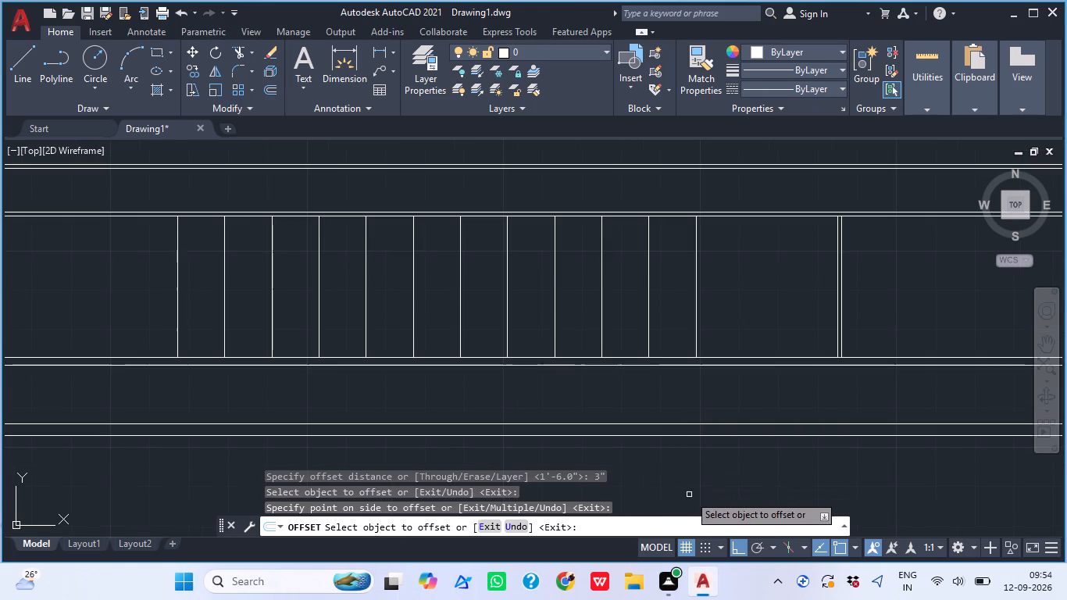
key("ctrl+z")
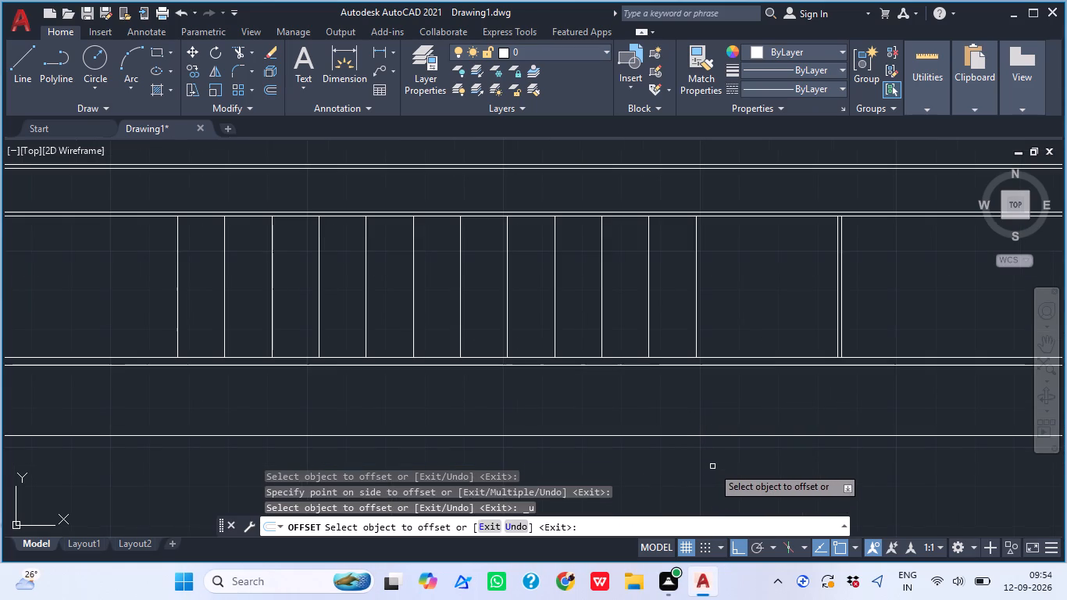
Offset the lowest horizontal construction line 2" upward to form a close pair, and end the Offset command.
key("space")
key("space")
type("2")
key("shift+quotedbl")
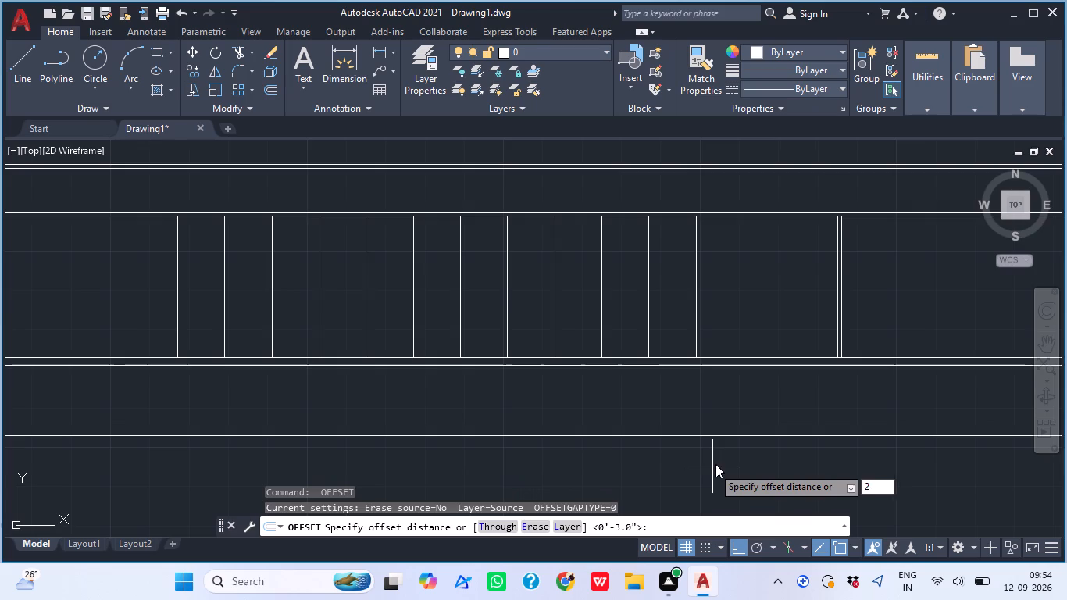
key("Return")
left_click(701, 433)
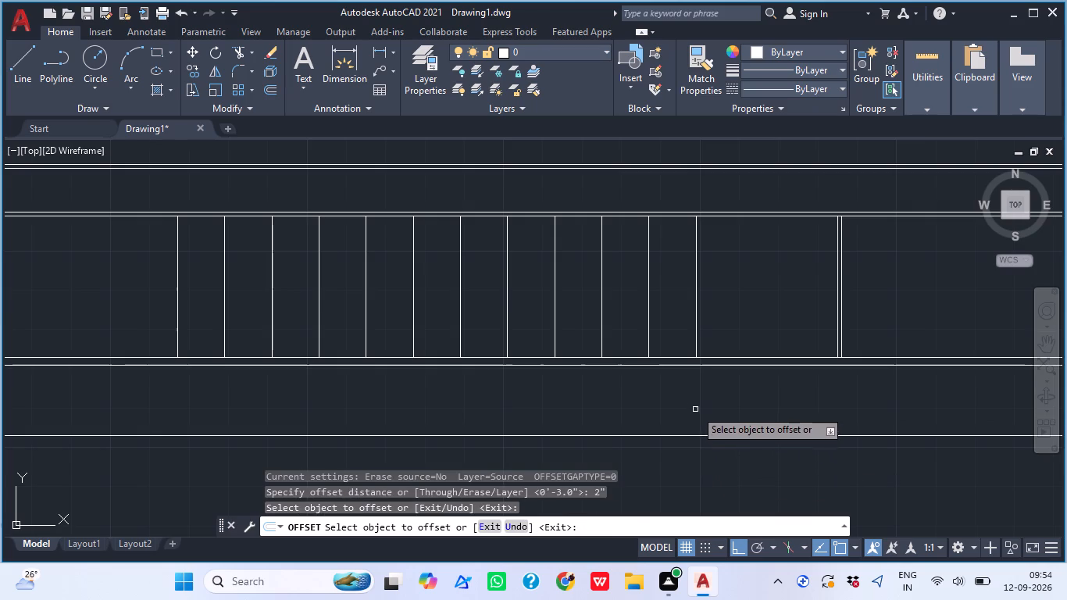
left_click(695, 435)
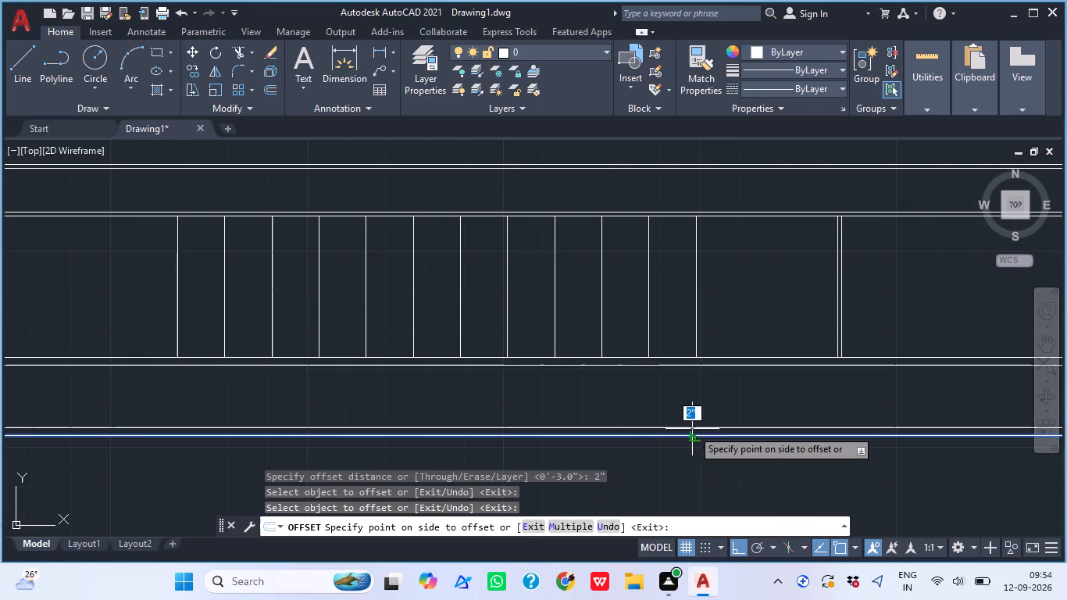
left_click(689, 423)
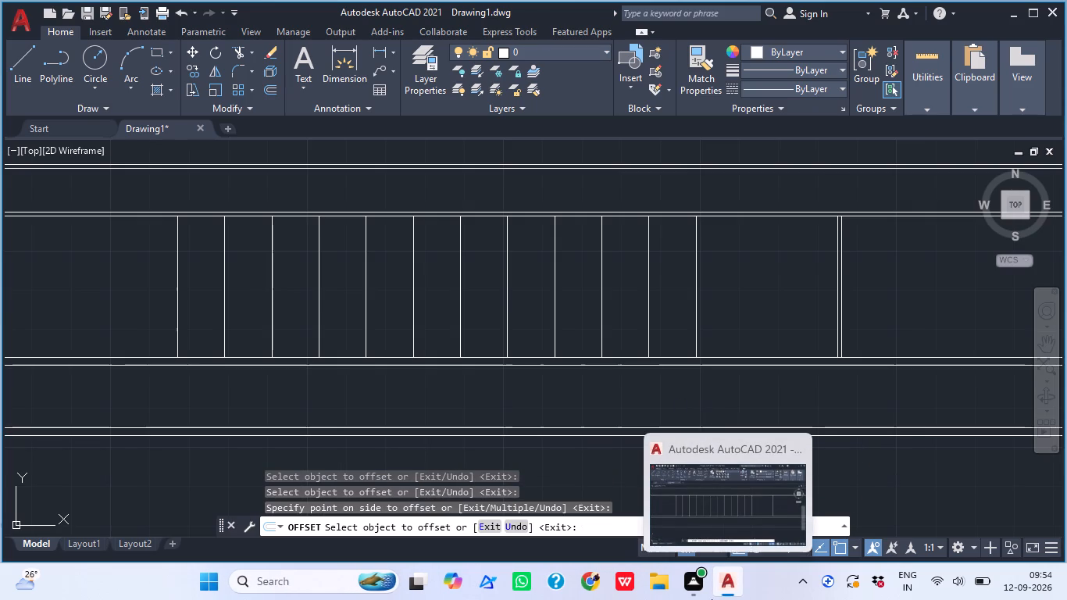
scroll(772, 541, "down", 1)
scroll(845, 459, "down", 3)
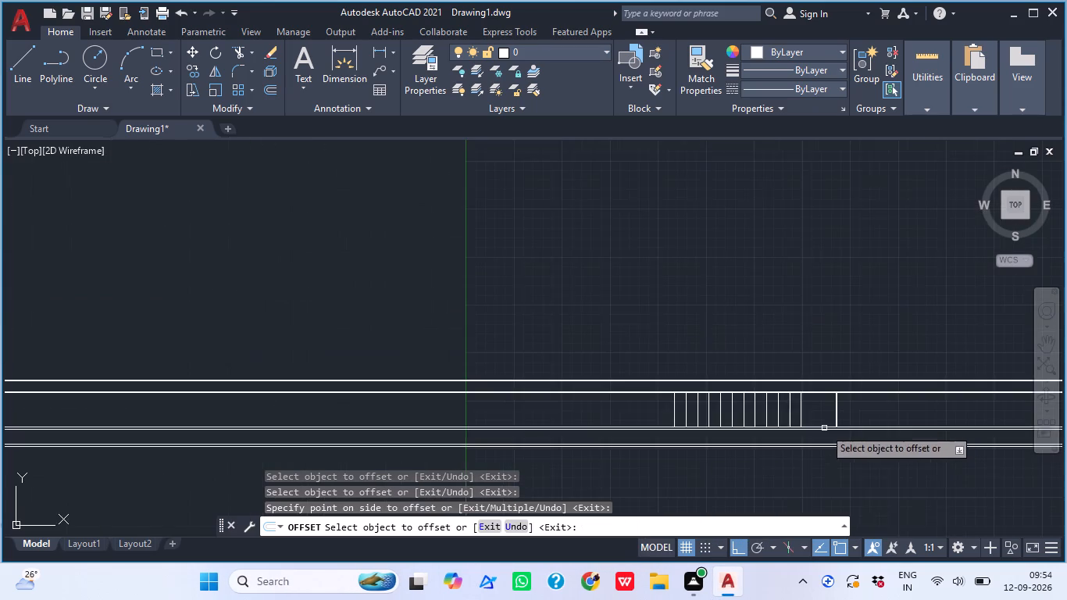
middle_click_drag(783, 487, 692, 333)
scroll(619, 272, "up", 2)
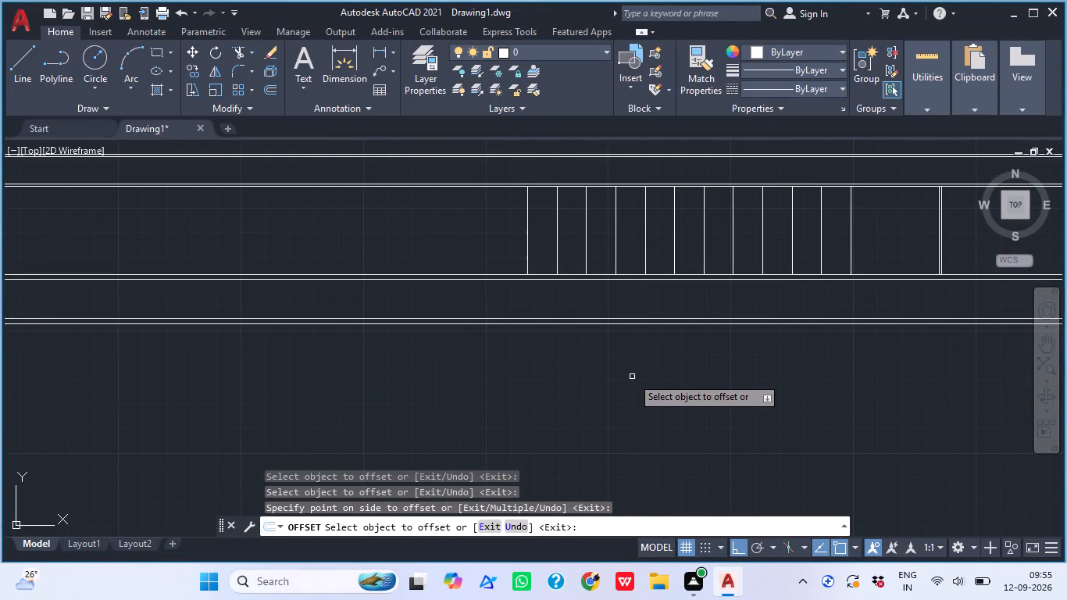
key("Escape")
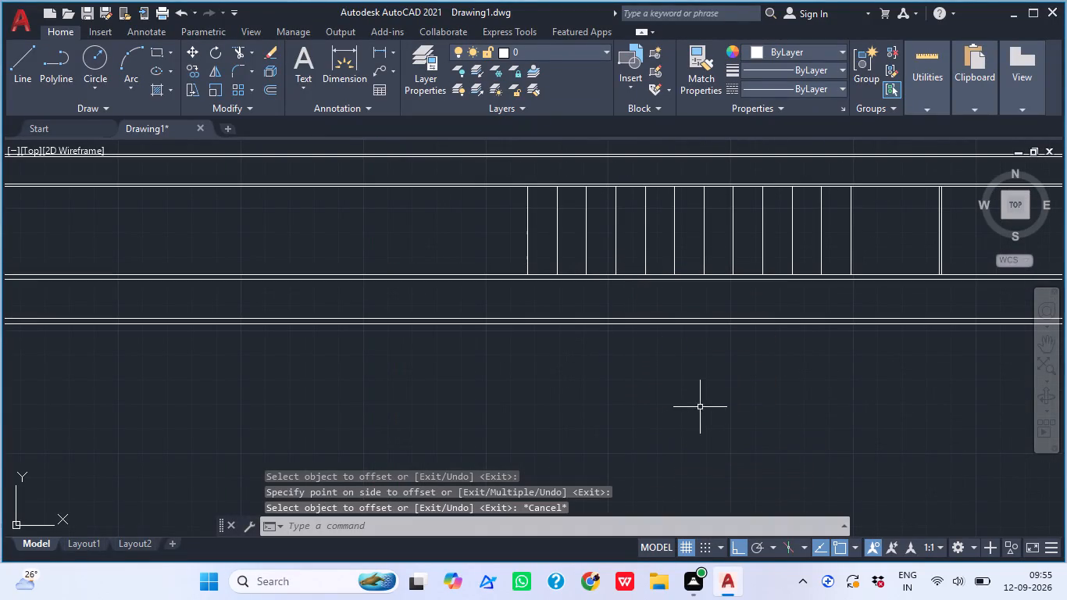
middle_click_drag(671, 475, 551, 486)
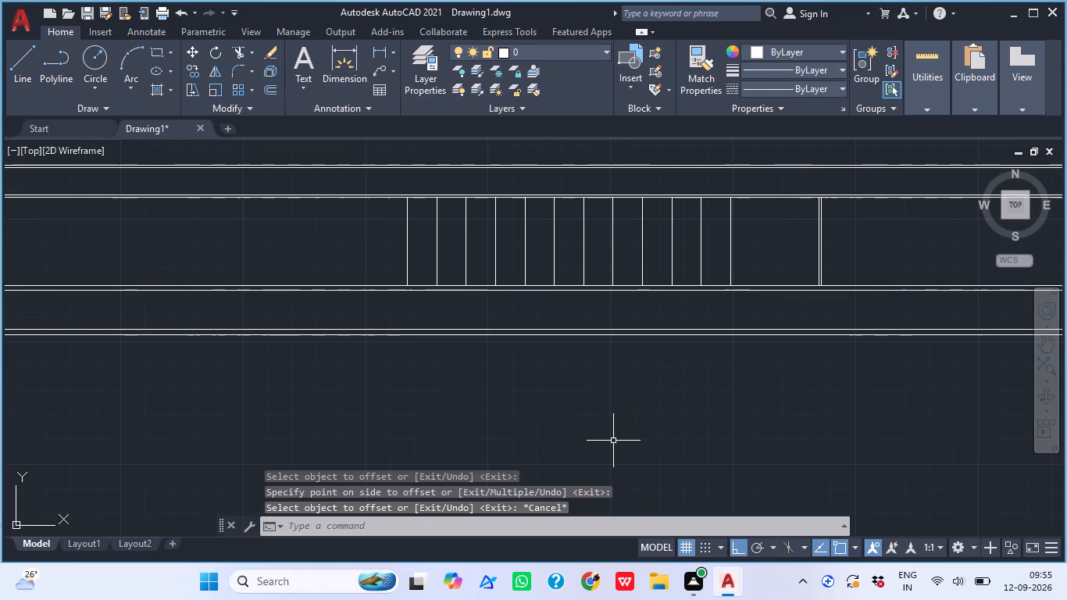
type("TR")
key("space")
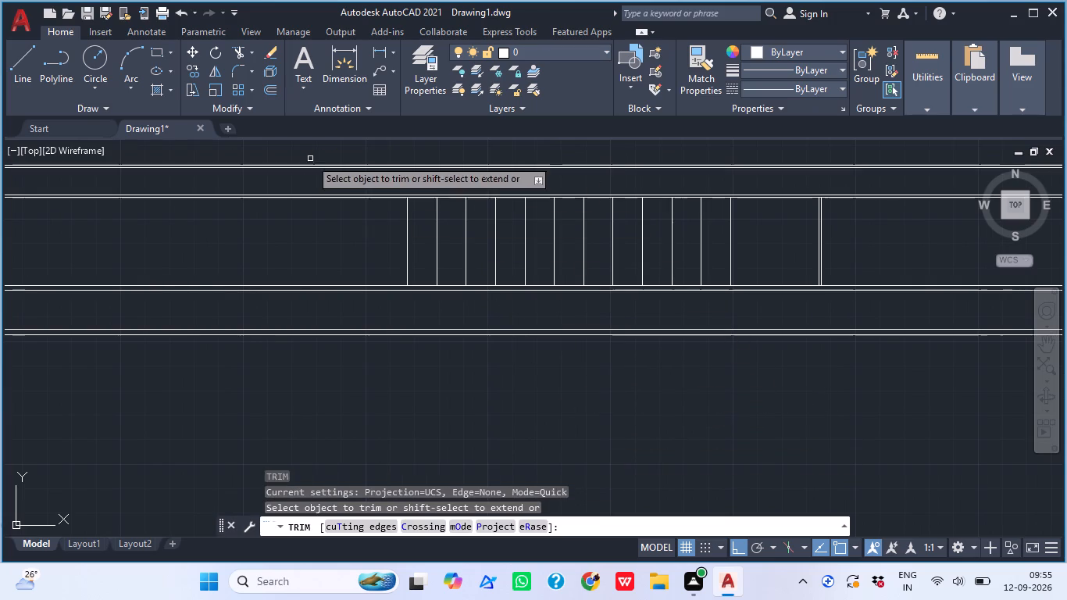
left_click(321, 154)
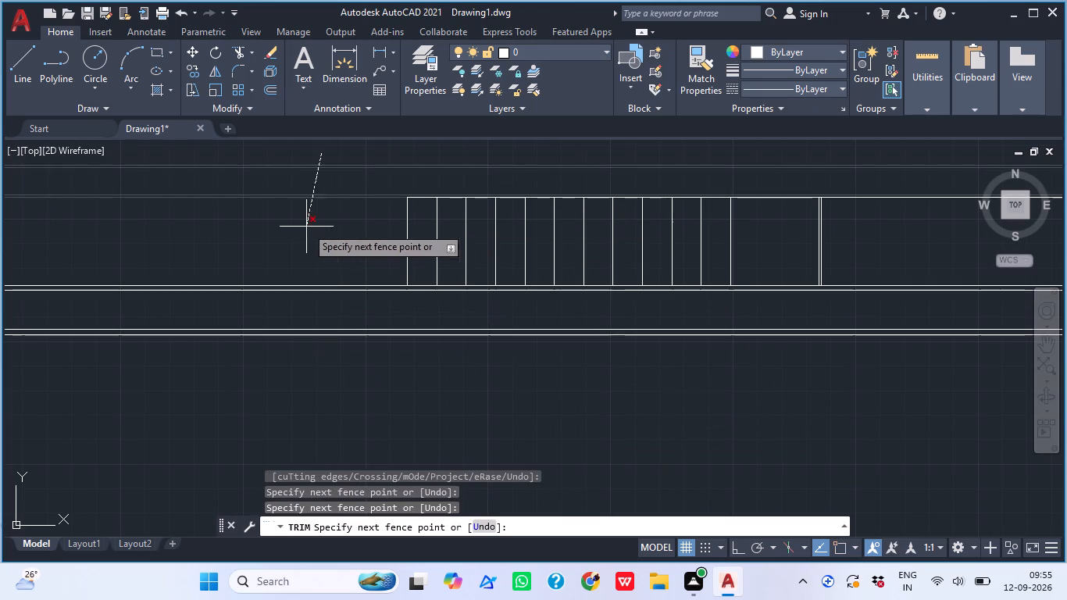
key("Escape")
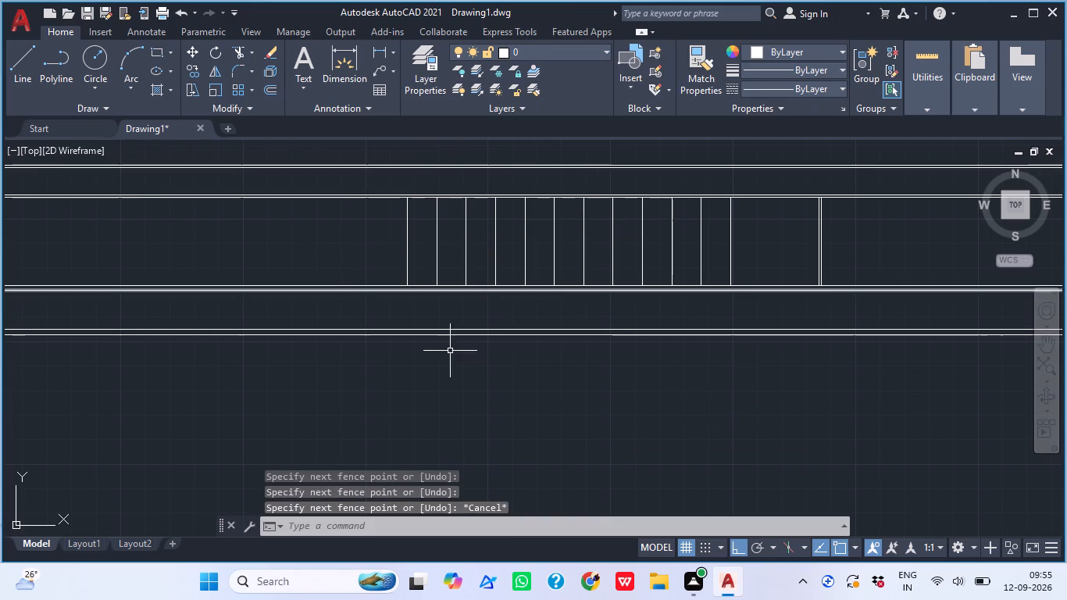
Draw a vertical line about 18' long across all the horizontal construction lines, a short distance left of the vertical line row.
key("l")
key("space")
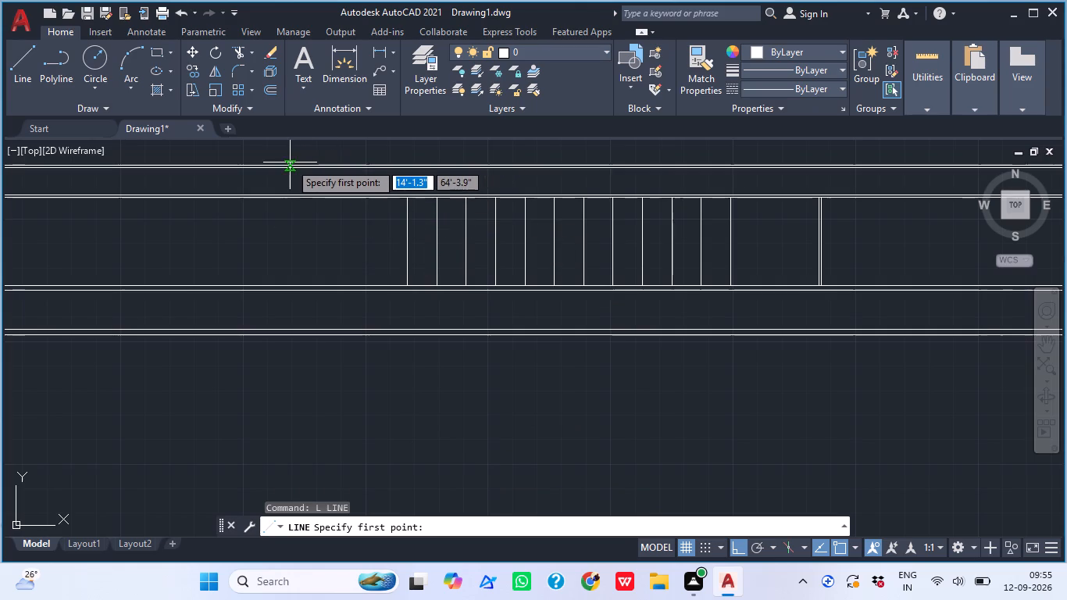
left_click(287, 154)
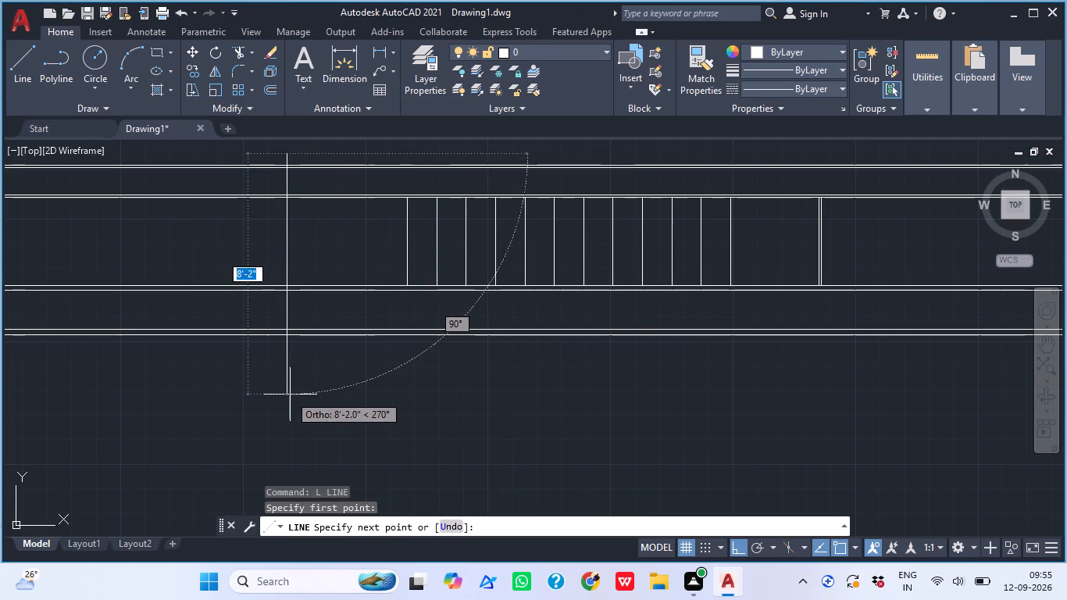
scroll(329, 395, "down", 3)
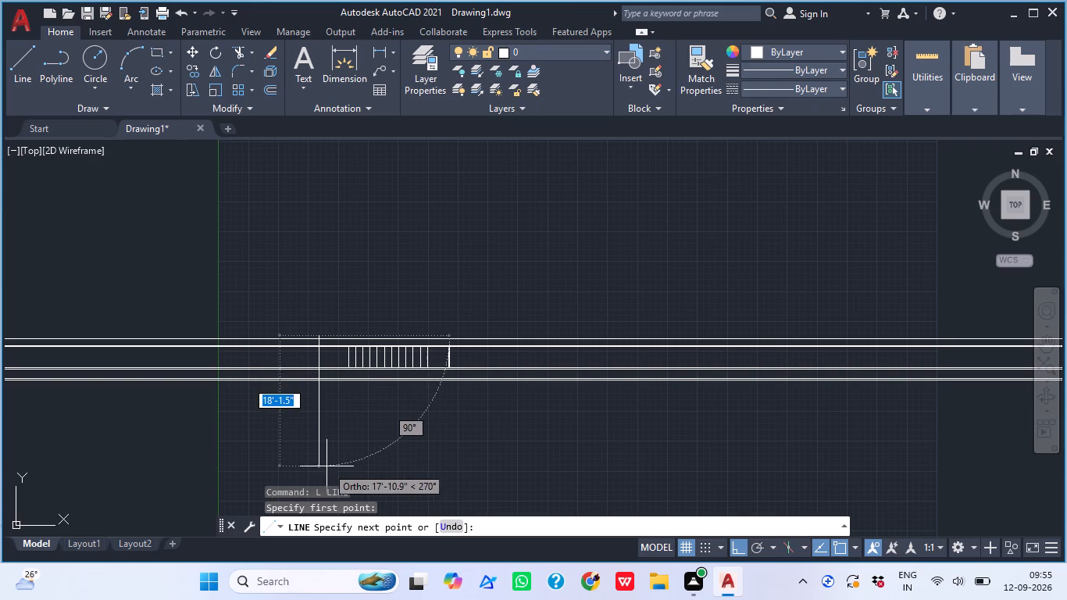
left_click(327, 462)
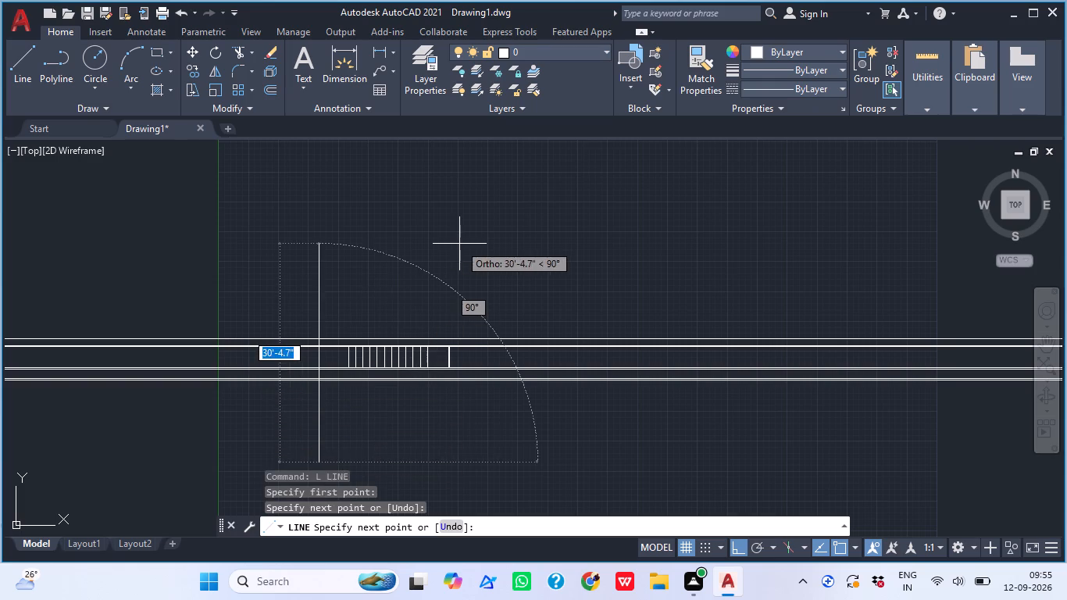
key("Escape")
Trim off all the horizontal construction lines to the left of the new long vertical line.
scroll(344, 317, "up", 2)
key("t")
key("r")
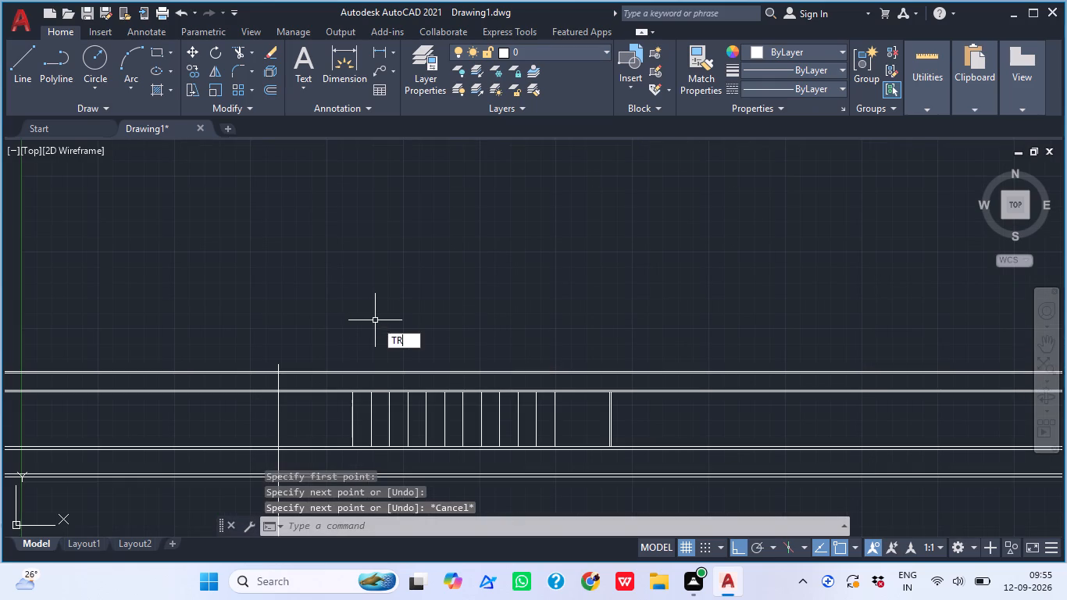
key("space")
left_click_drag(212, 346, 212, 353)
left_click(166, 512)
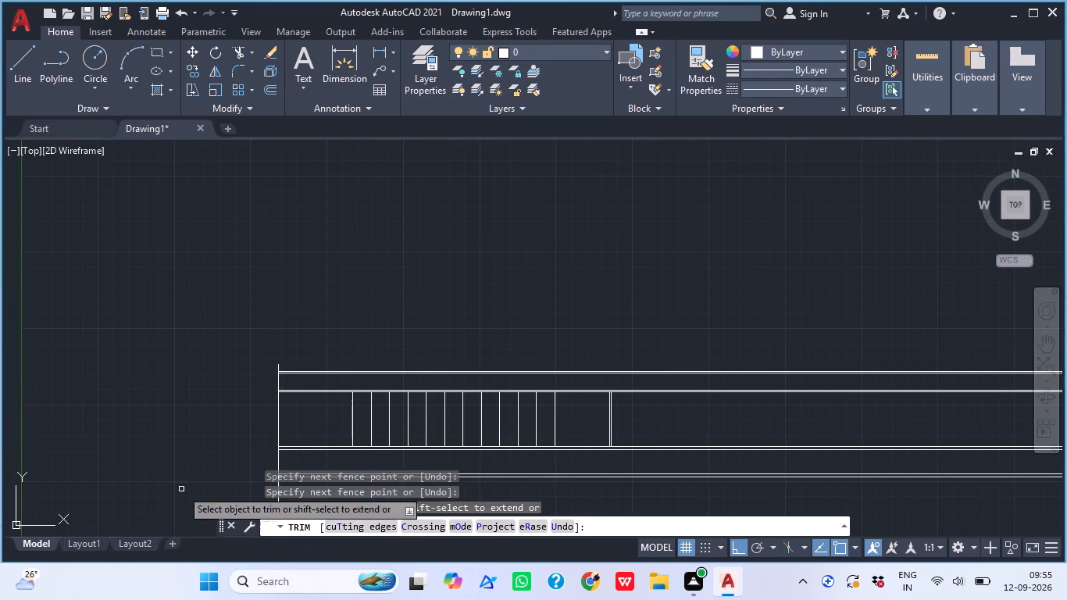
scroll(265, 406, "down", 2)
key("Escape")
Erase the lowest close pair of horizontal construction lines.
middle_click_drag(401, 423, 422, 263)
scroll(408, 270, "up", 2)
middle_click_drag(427, 404, 426, 420)
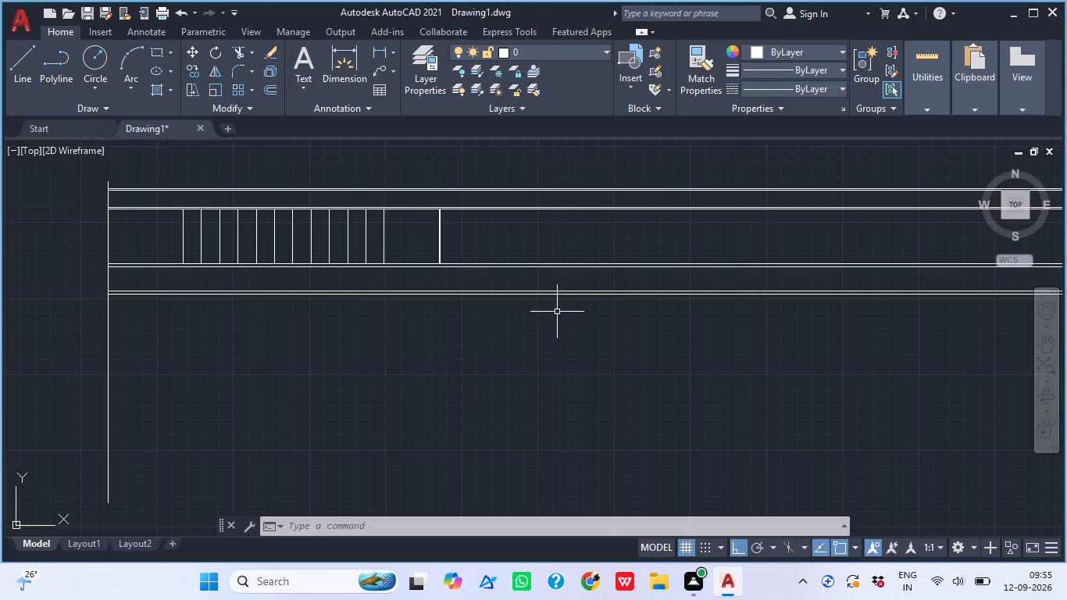
scroll(401, 297, "up", 2)
left_click(410, 285)
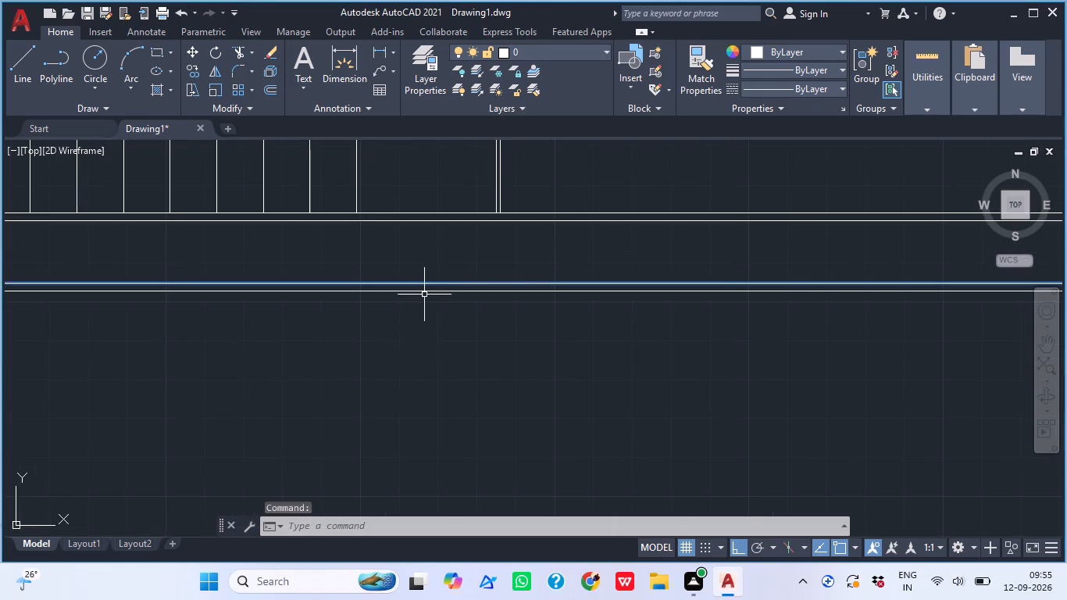
left_click(436, 289)
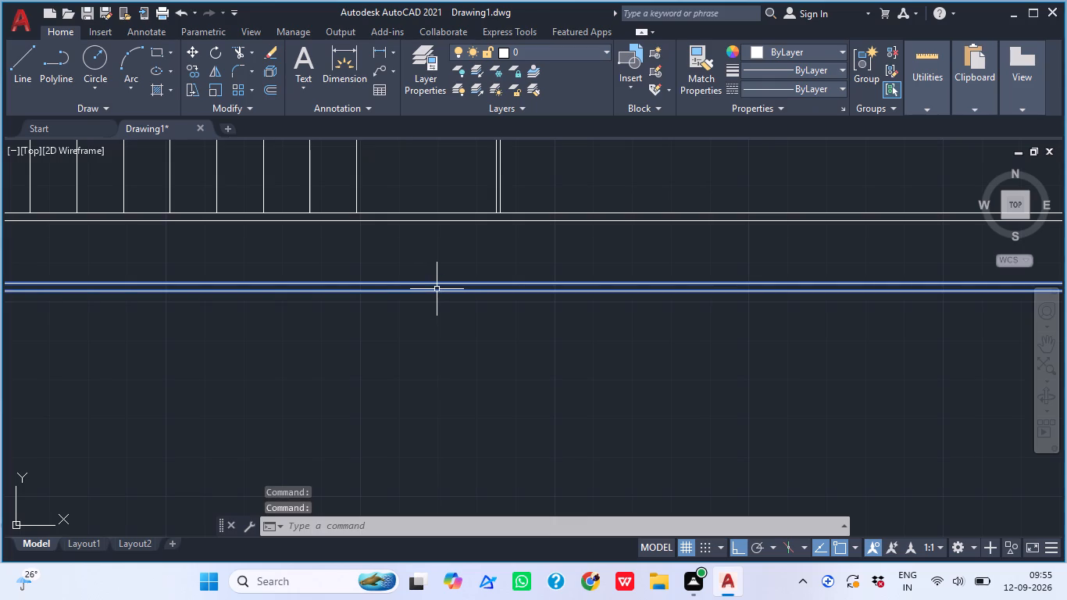
key("Delete")
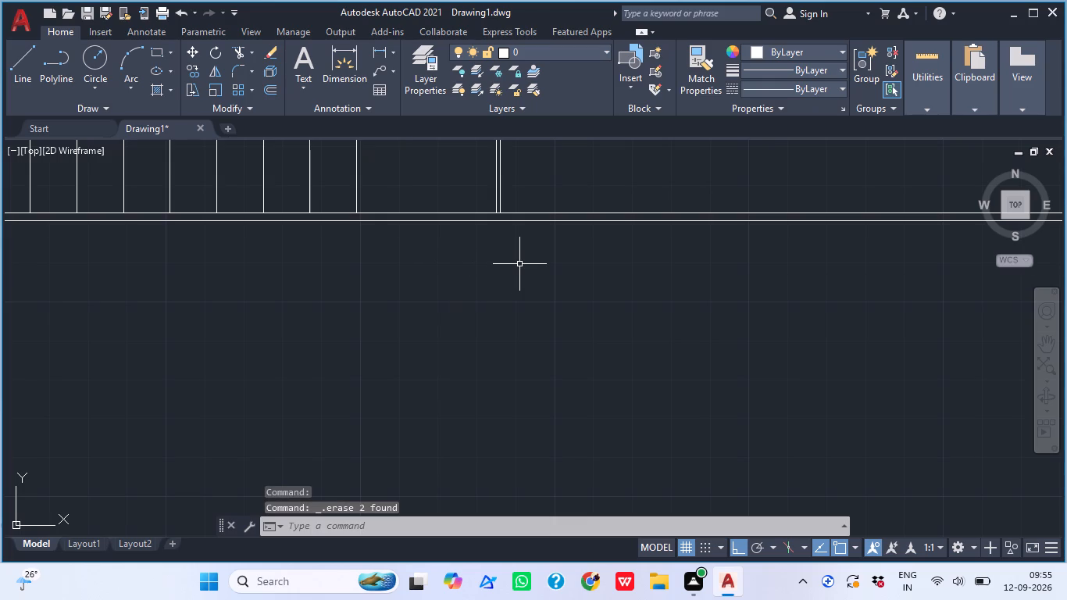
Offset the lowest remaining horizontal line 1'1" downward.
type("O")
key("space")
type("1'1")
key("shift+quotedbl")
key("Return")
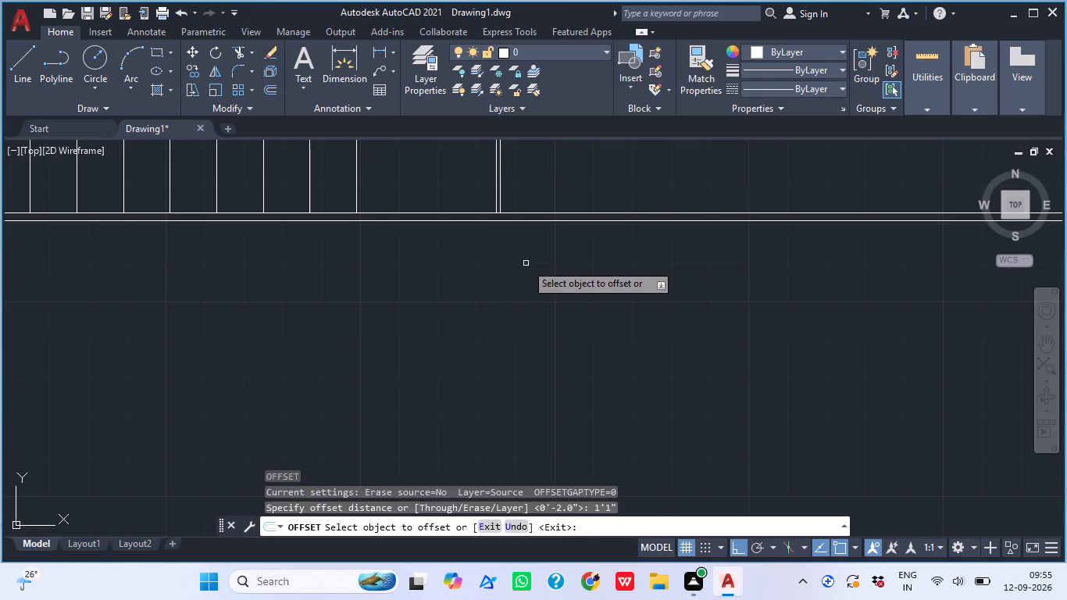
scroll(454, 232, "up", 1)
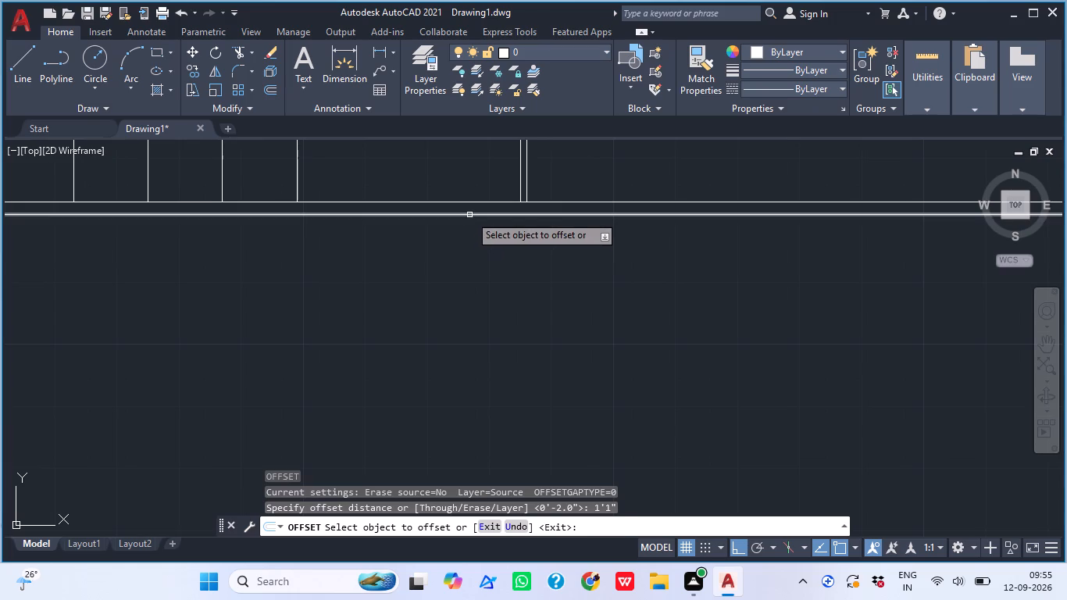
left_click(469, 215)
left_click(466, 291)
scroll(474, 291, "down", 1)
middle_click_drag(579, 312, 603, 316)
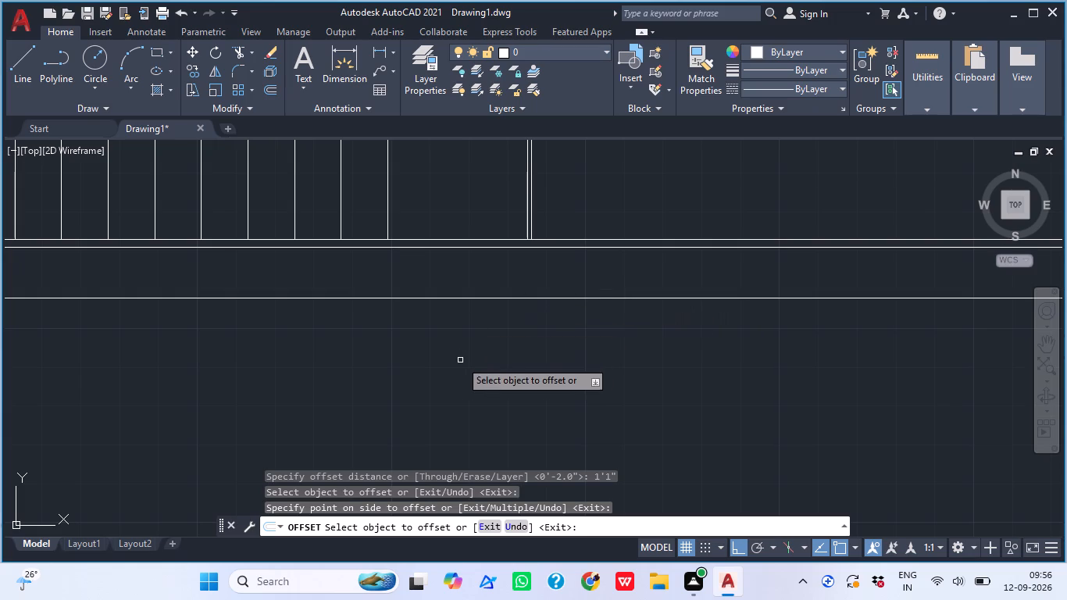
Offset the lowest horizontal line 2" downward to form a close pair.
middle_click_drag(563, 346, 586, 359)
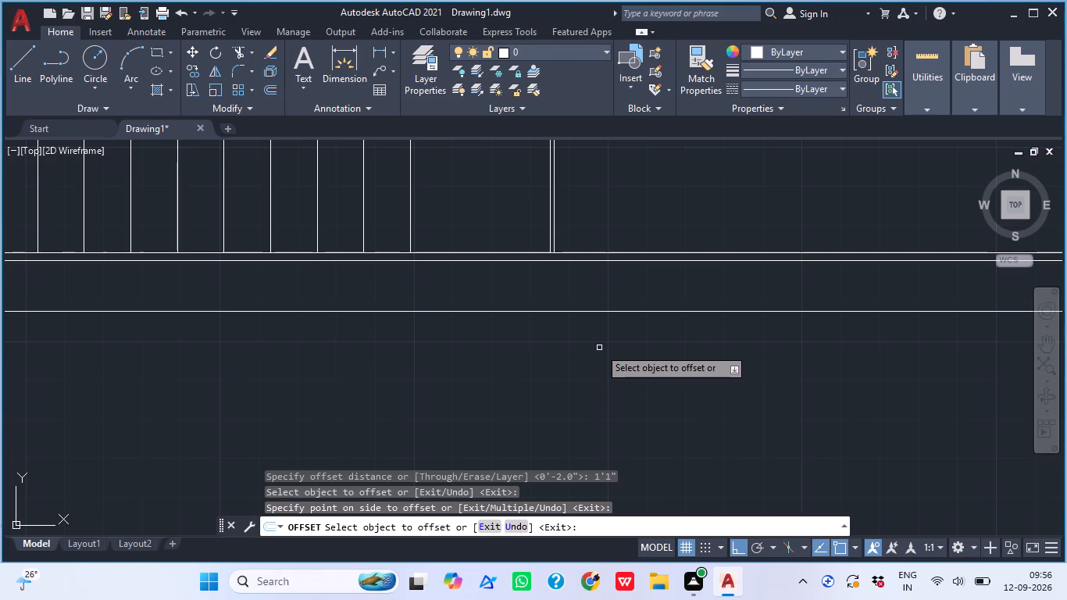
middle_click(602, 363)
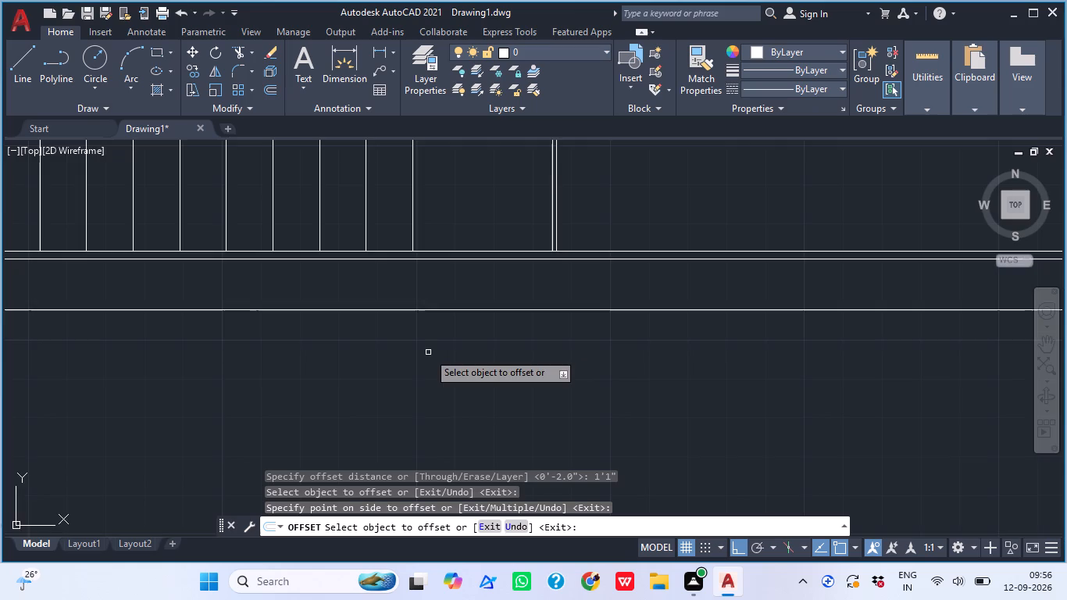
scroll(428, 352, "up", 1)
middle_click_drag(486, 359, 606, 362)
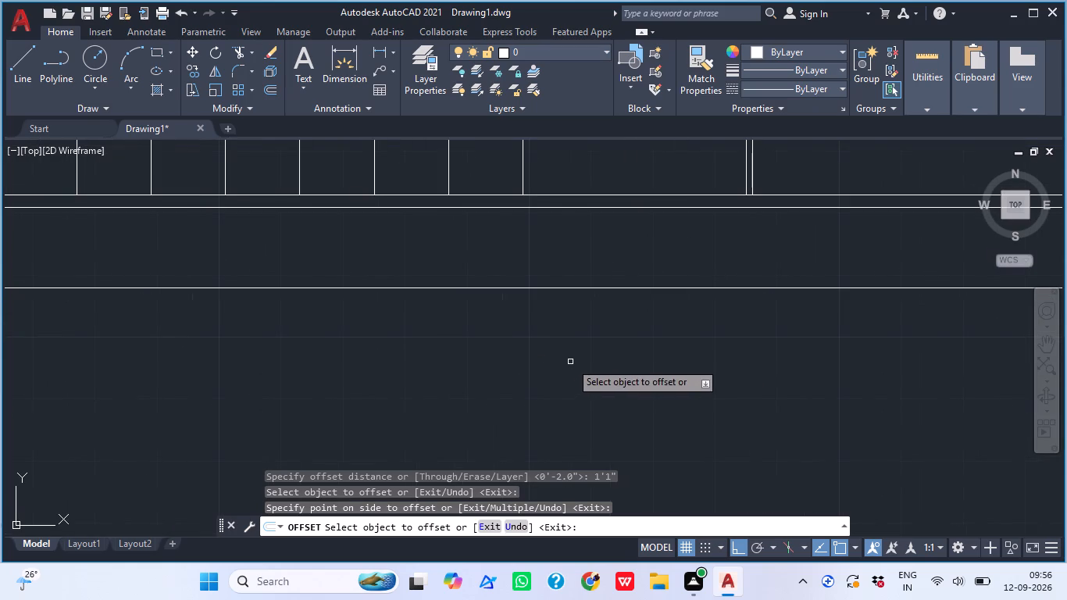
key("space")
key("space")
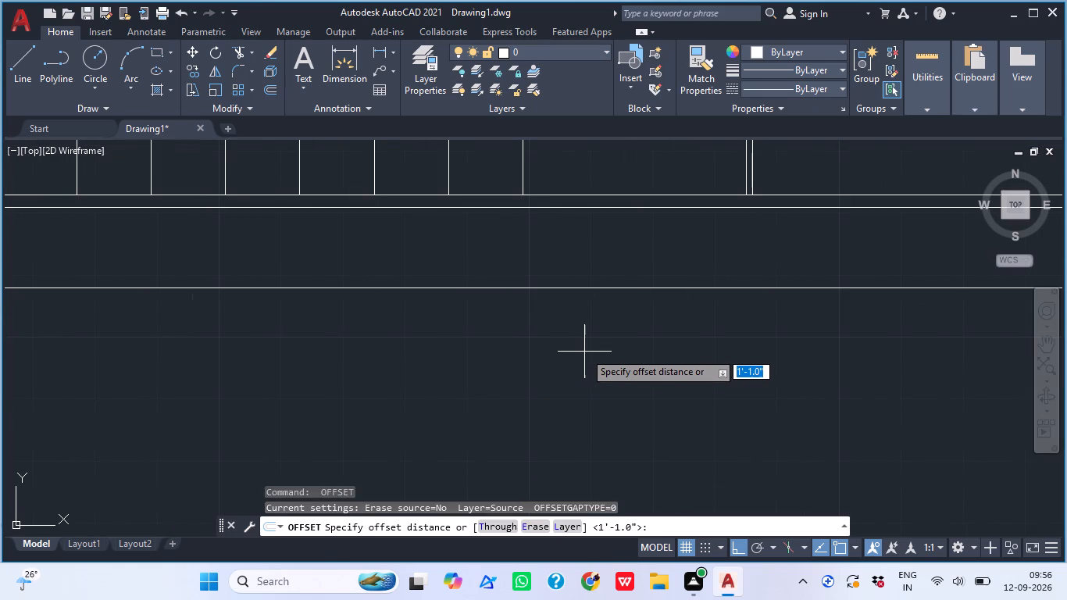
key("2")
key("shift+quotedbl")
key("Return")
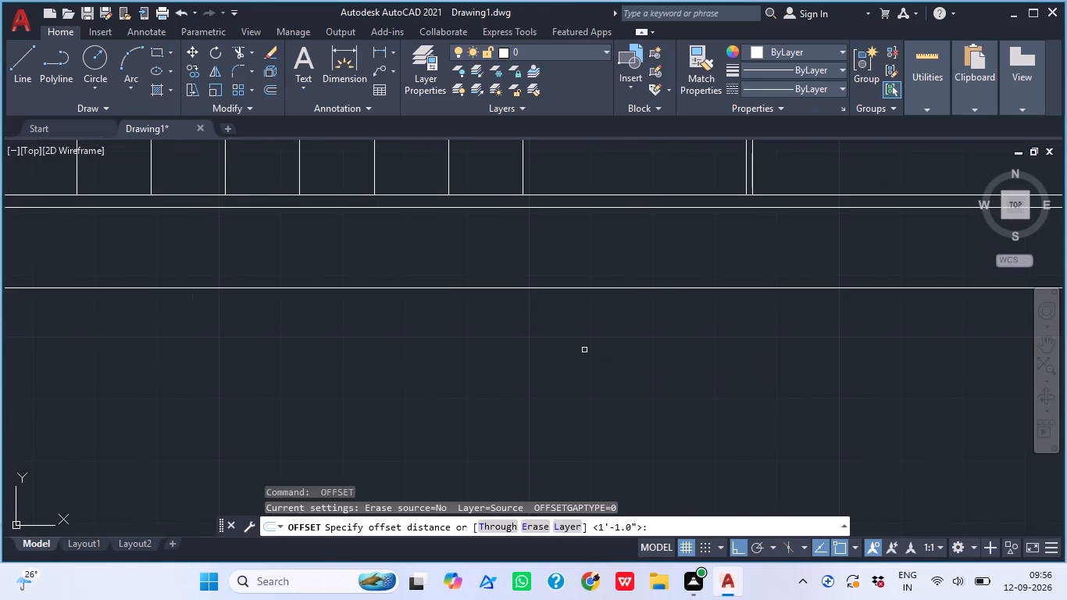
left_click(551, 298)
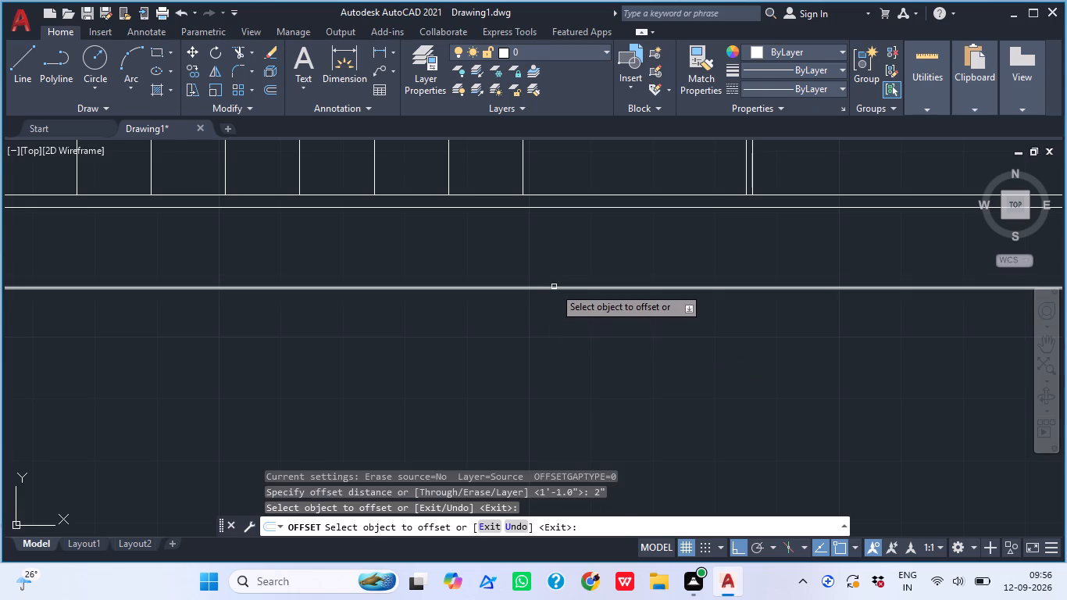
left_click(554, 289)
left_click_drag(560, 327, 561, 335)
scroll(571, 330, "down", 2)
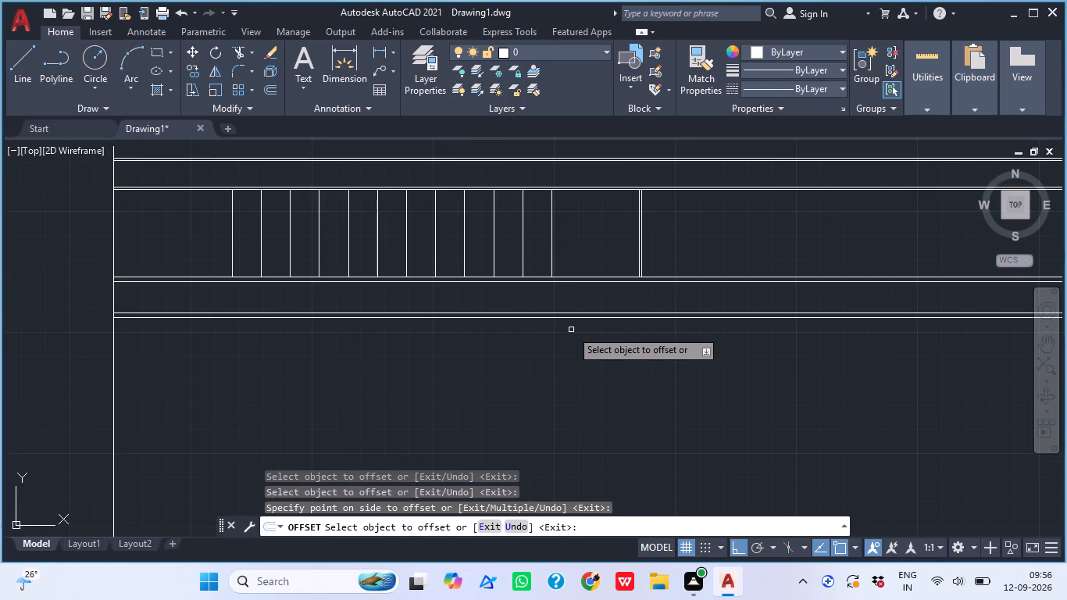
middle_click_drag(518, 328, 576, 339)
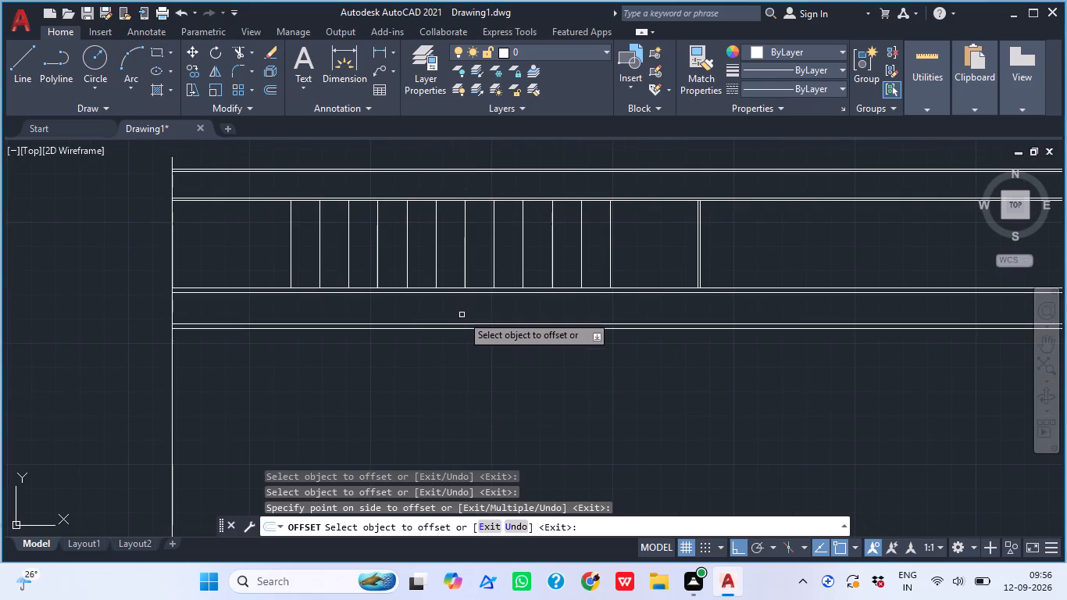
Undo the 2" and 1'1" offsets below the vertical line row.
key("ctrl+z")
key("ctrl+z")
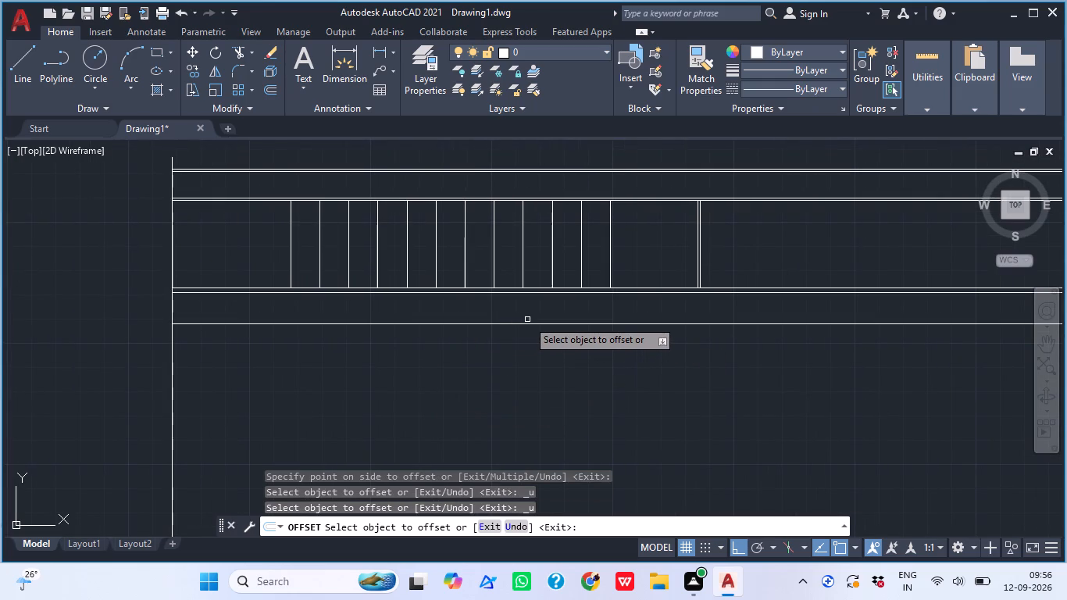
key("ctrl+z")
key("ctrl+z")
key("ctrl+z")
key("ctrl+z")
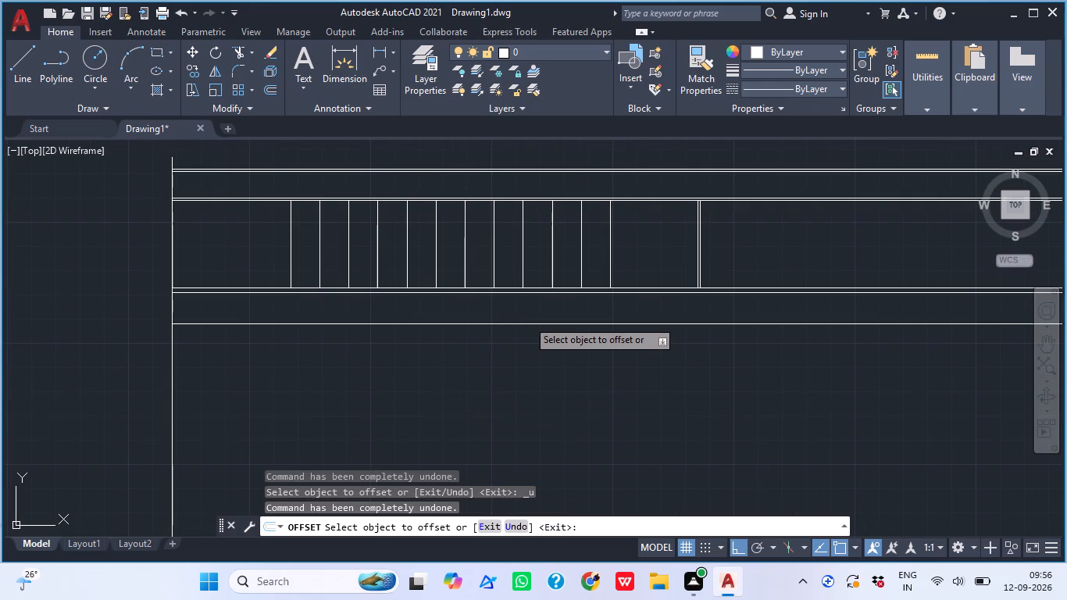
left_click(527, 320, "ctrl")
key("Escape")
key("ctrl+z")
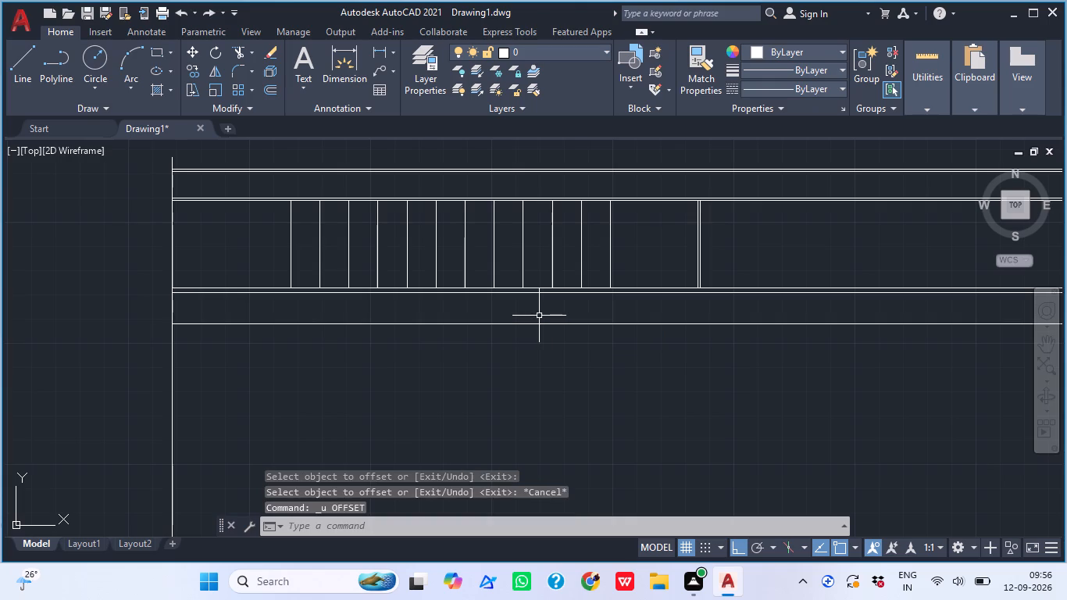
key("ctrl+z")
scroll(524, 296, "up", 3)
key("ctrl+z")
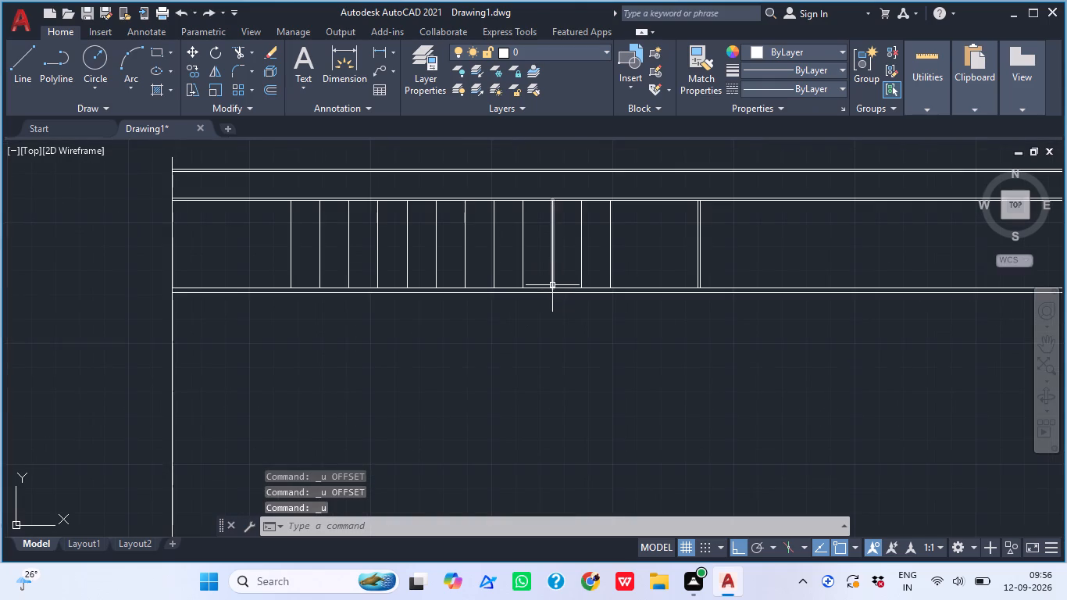
Erase the lower line of the horizontal pair at the lower ends of the vertical lines.
scroll(566, 301, "up", 1)
left_click(565, 287)
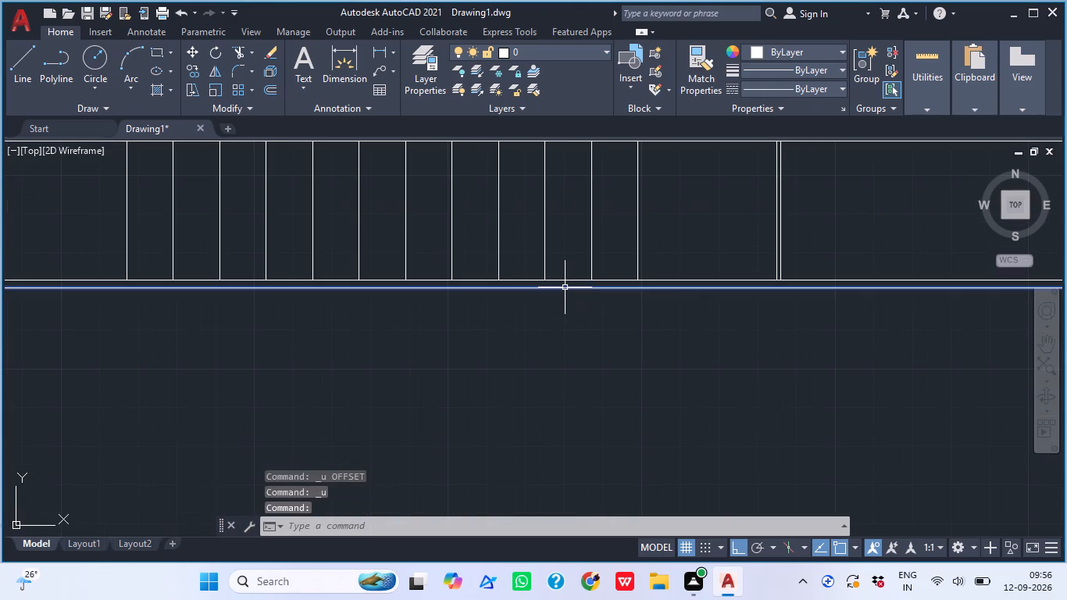
key("Delete")
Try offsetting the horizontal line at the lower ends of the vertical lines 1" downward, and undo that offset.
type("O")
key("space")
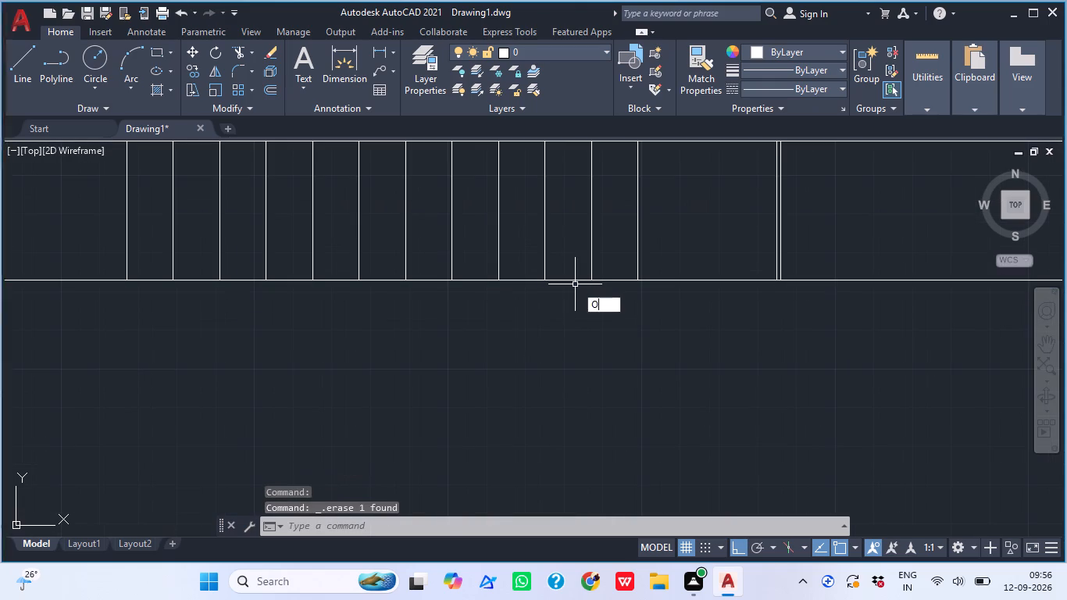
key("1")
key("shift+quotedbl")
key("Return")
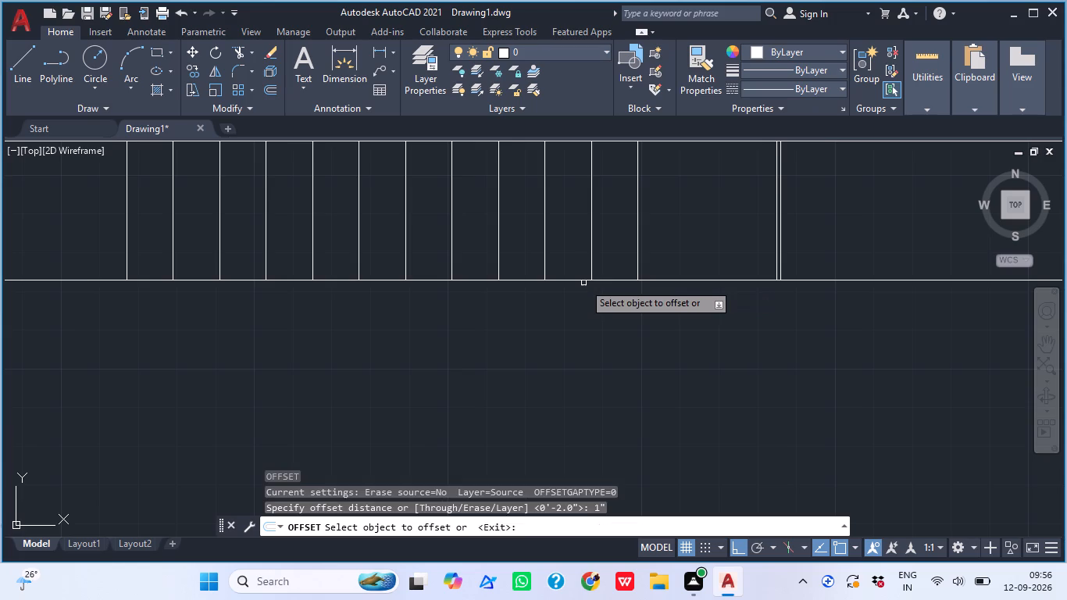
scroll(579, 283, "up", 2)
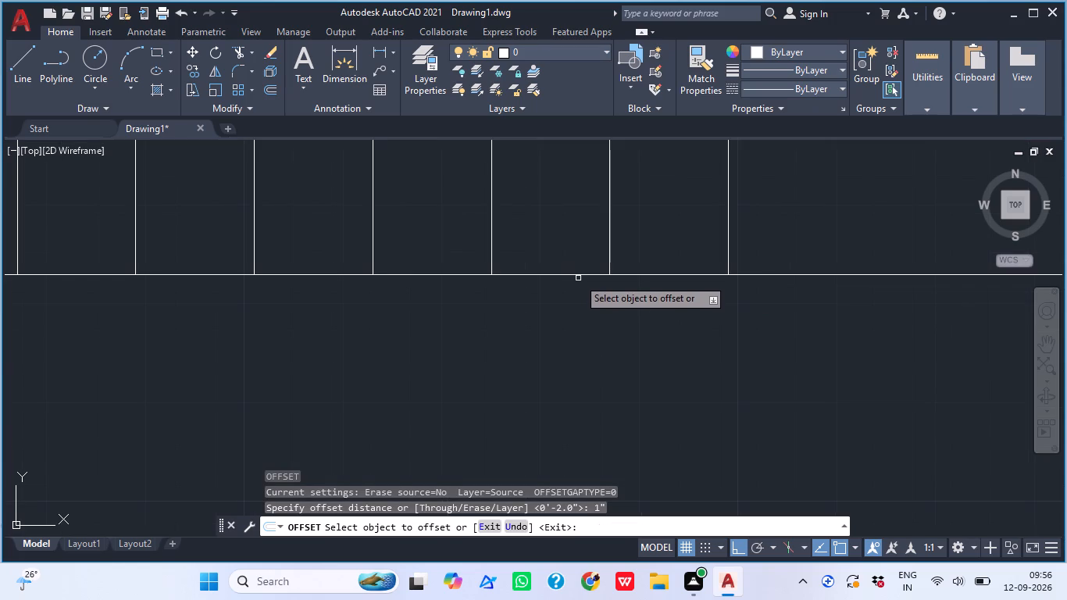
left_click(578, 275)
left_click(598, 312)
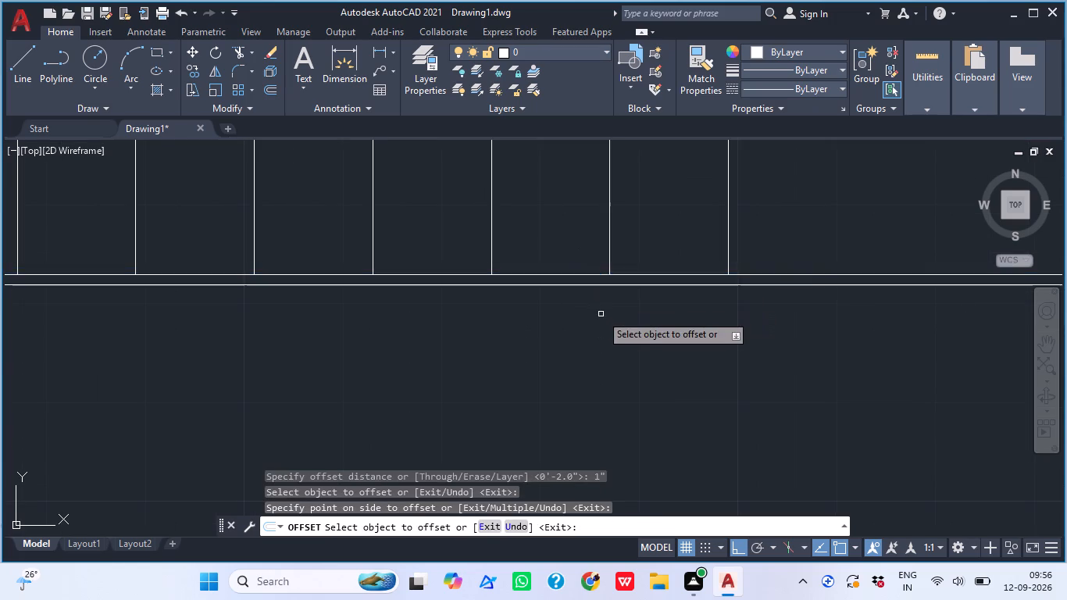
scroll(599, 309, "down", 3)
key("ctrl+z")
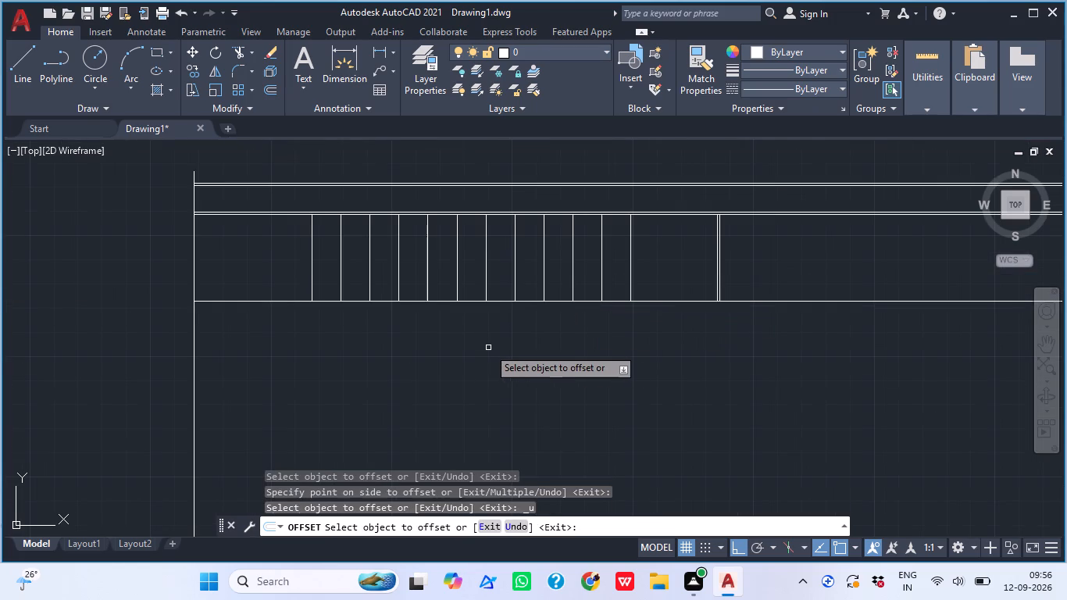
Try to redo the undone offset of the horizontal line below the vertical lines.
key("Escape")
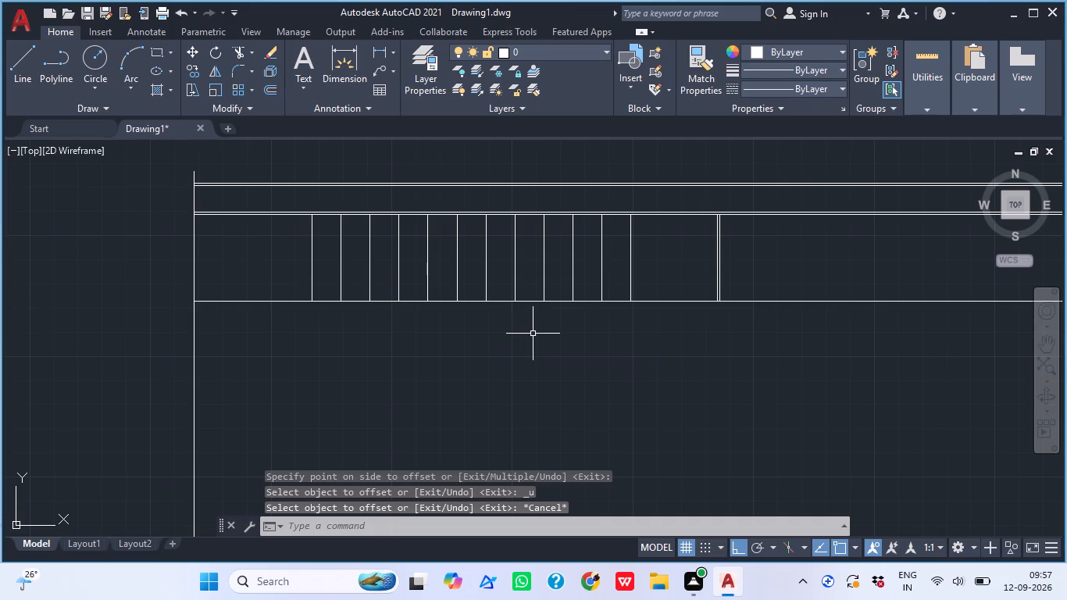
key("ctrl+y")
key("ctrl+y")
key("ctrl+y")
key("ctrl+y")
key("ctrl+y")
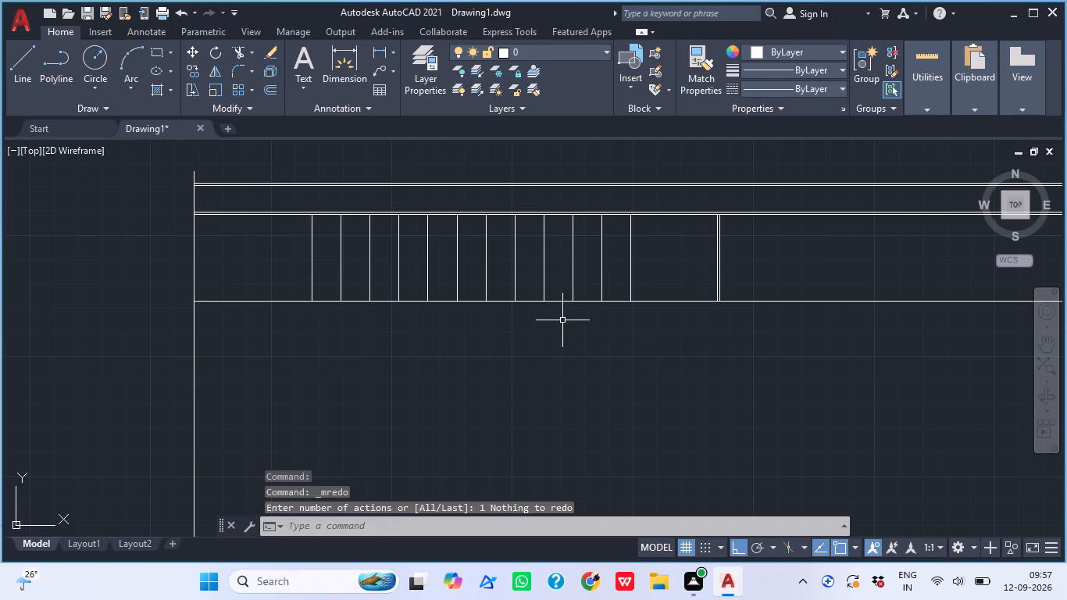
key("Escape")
Offset the horizontal line at the lower ends of the vertical lines 2" downward.
key("o")
key("space")
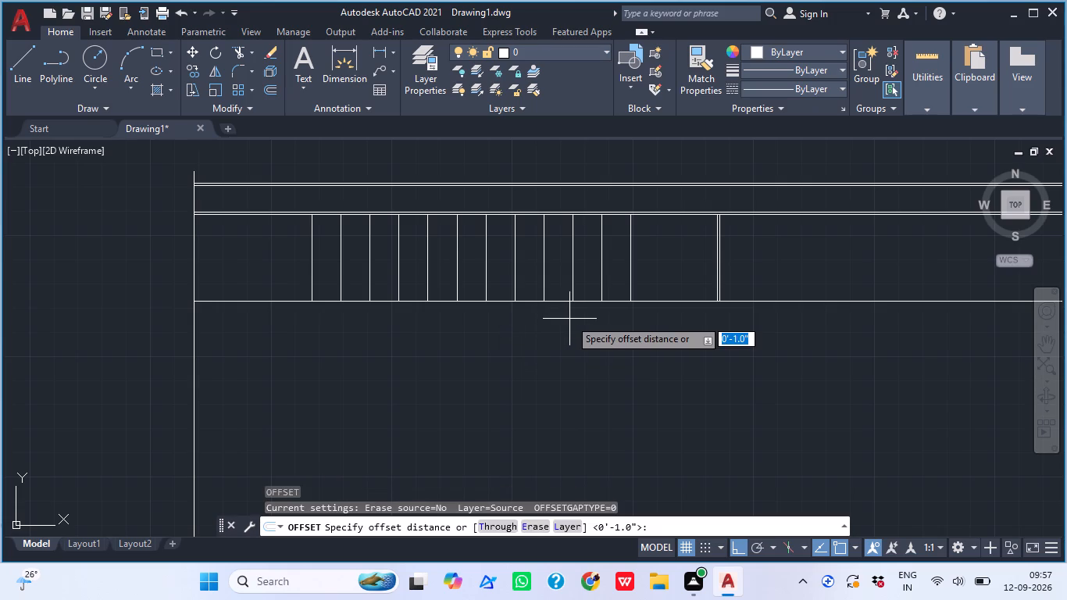
key("2")
key("shift+quotedbl")
key("Return")
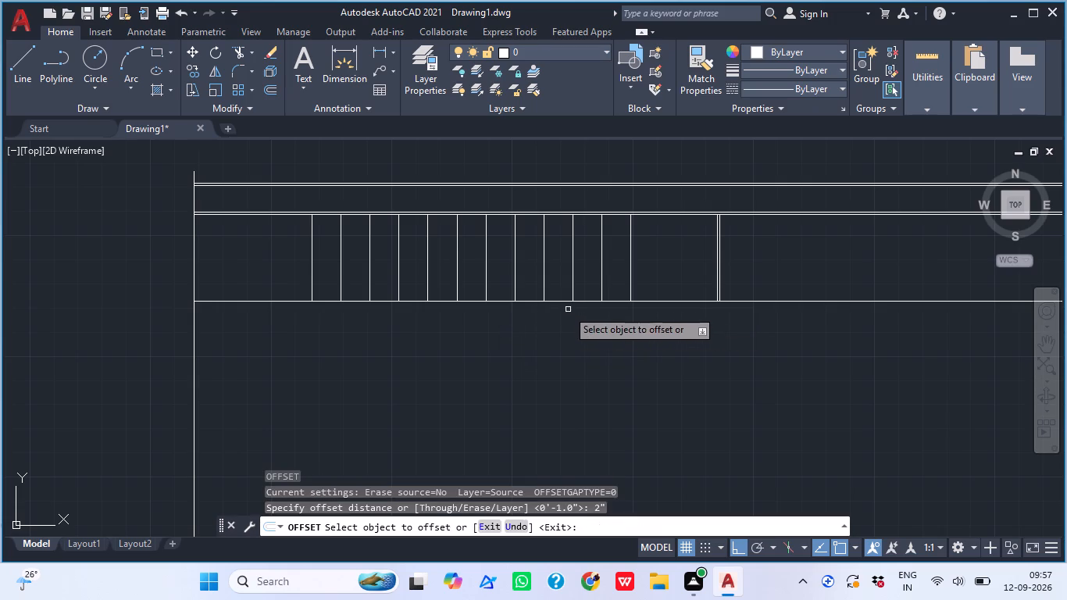
left_click(655, 291)
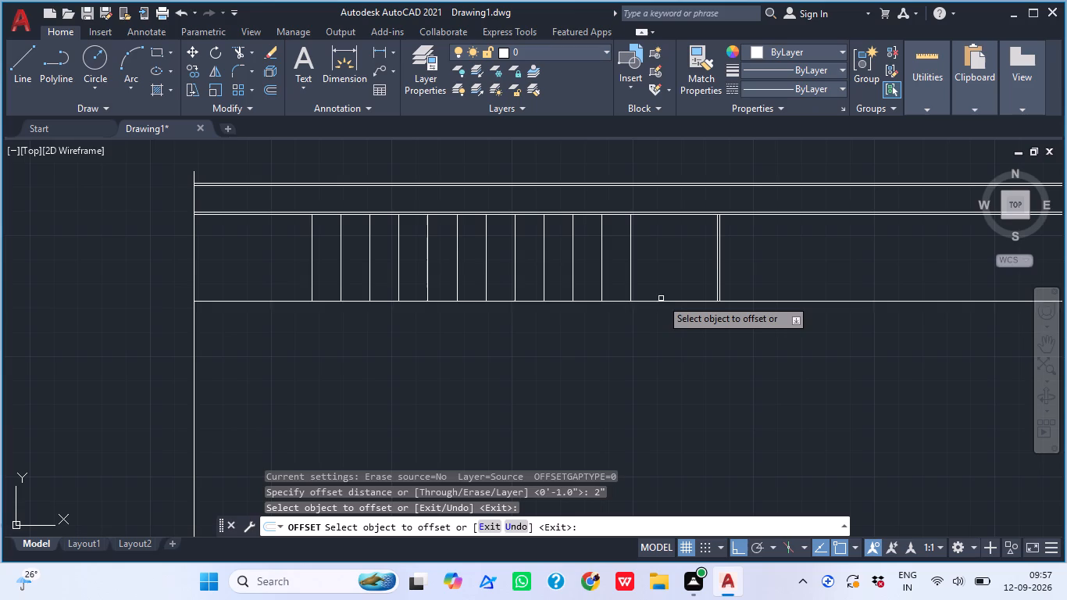
left_click(662, 302)
left_click(665, 341)
scroll(537, 347, "up", 1)
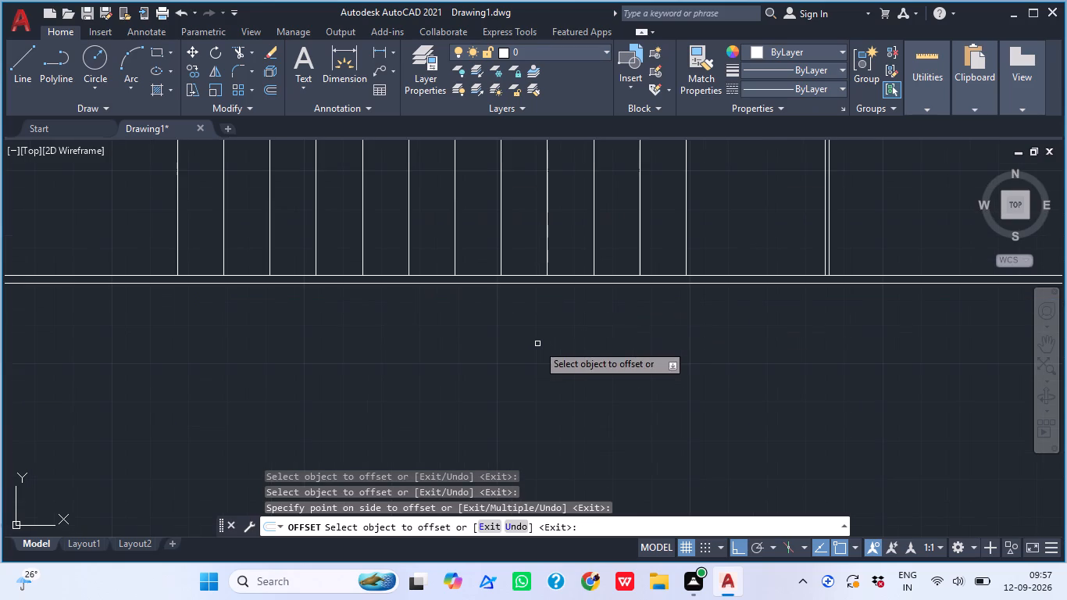
key("space")
Offset the lower line of the horizontal pair beneath the vertical lines 1'1" downward.
key("space")
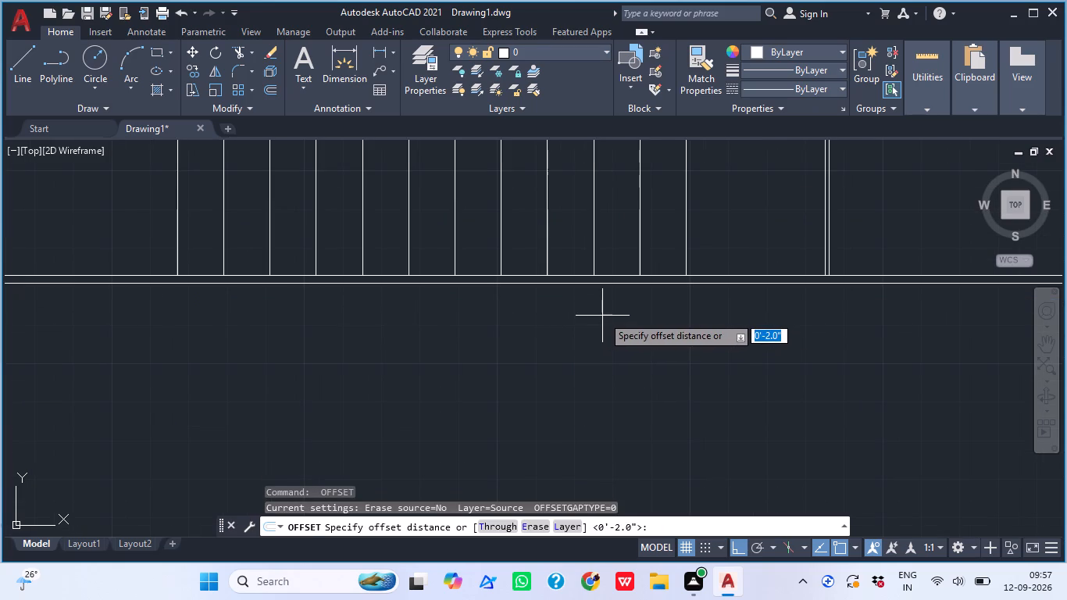
key("1")
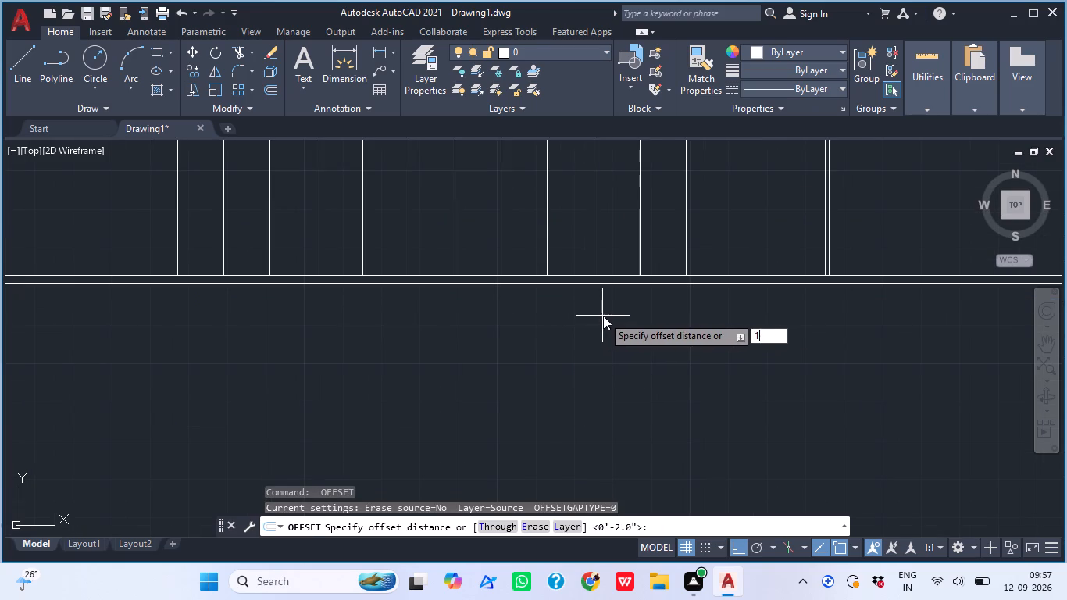
key("apostrophe")
key("1")
key("shift+quotedbl")
key("Return")
scroll(602, 311, "up", 2)
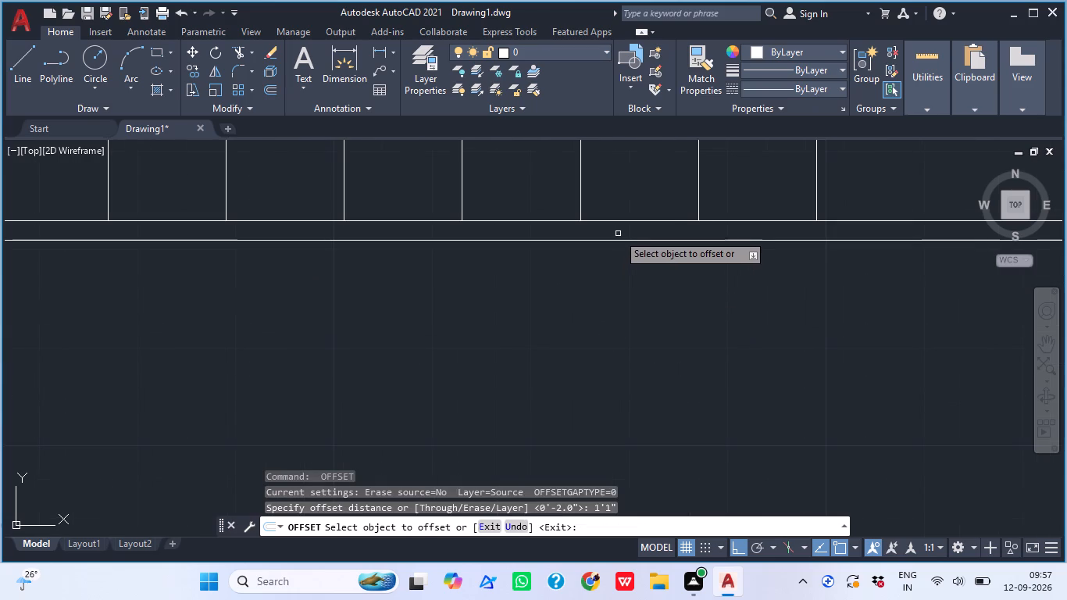
left_click(621, 243)
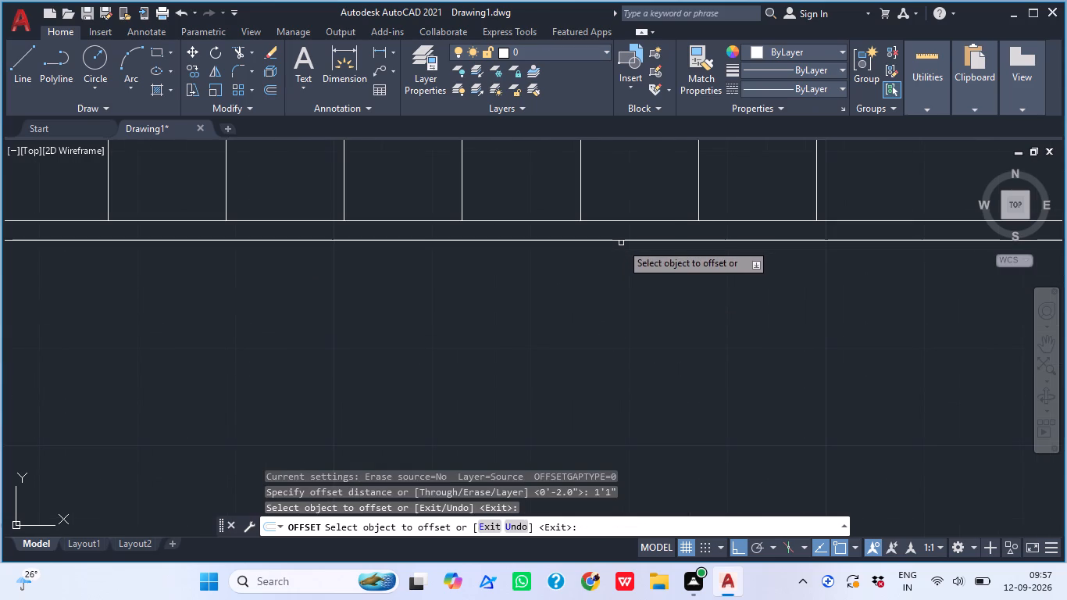
left_click(619, 243)
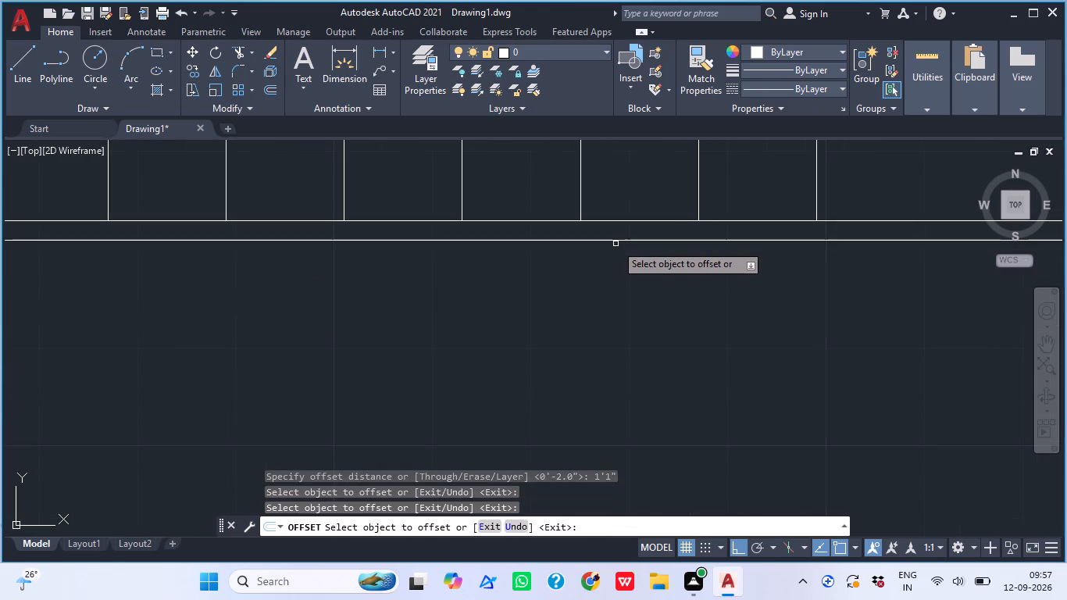
left_click(617, 239)
left_click(610, 305)
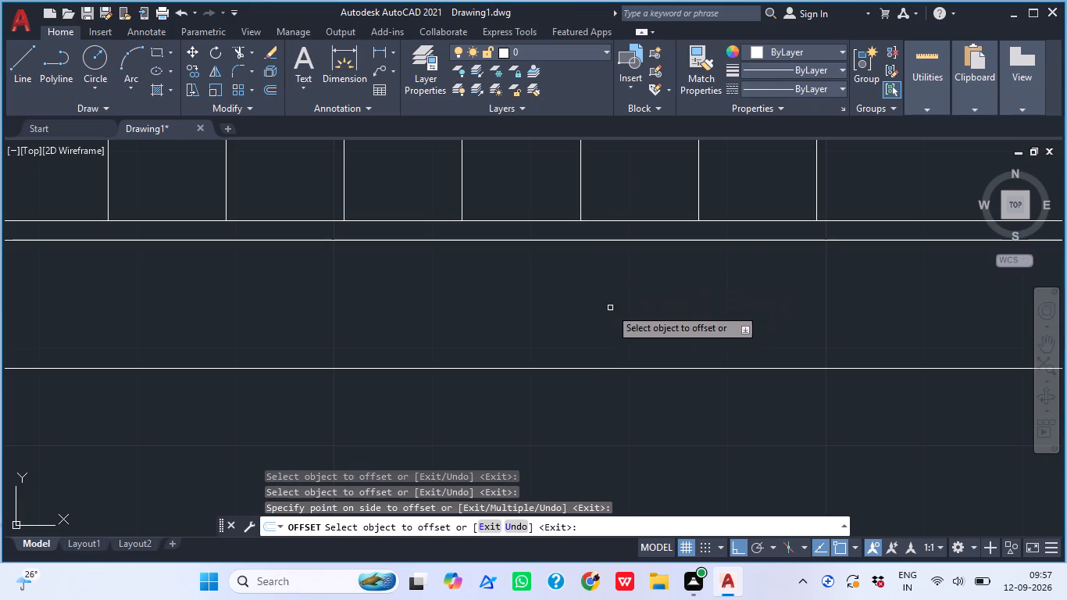
key("space")
Offset the lowest horizontal line 2" downward to form a second close pair.
key("space")
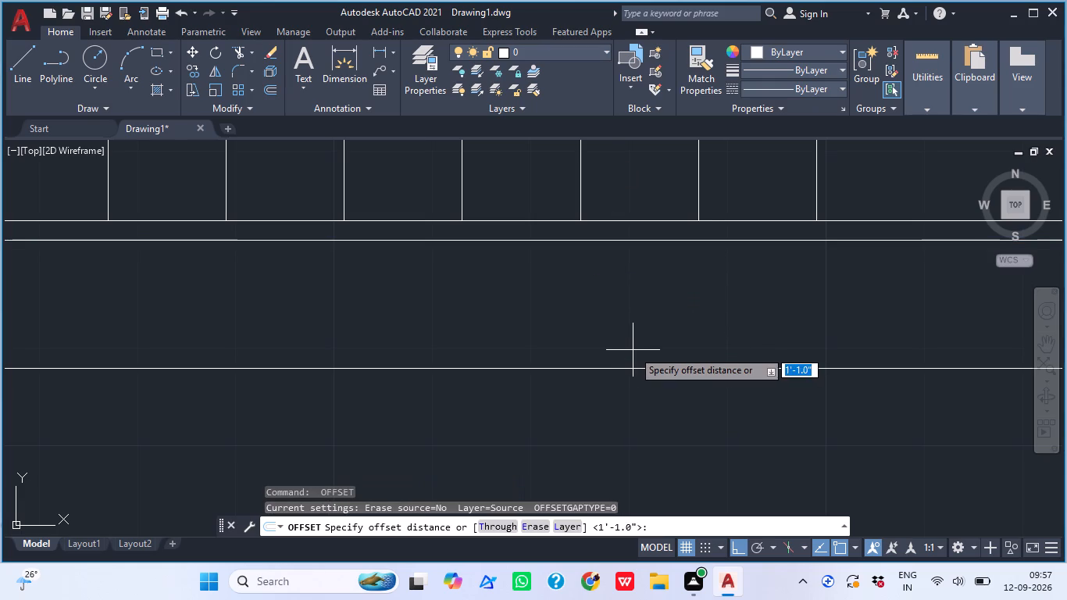
key("2")
key("shift+quotedbl")
key("Return")
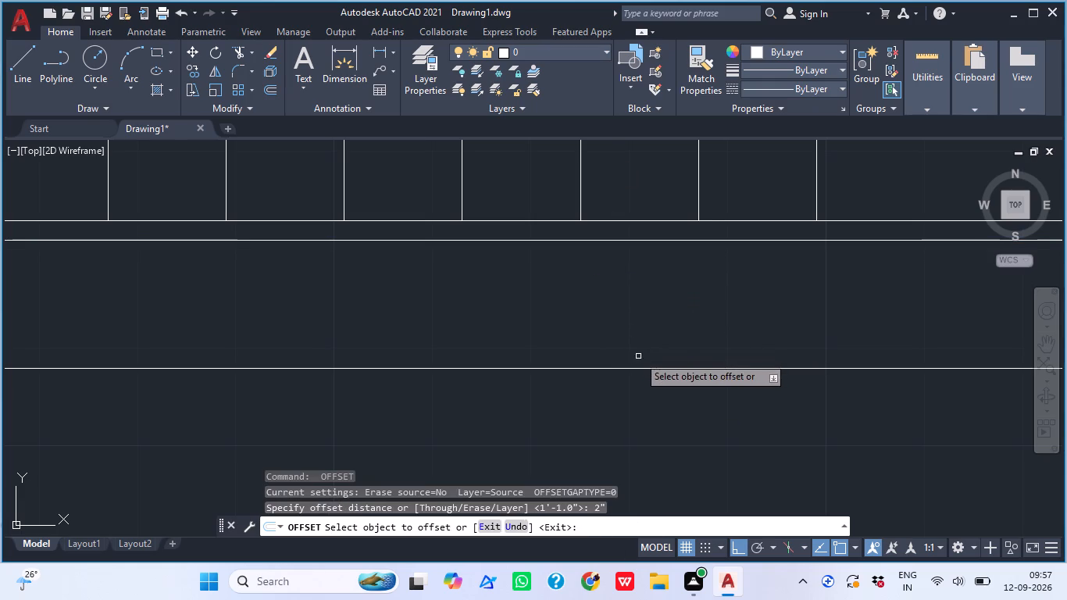
left_click(647, 370)
left_click_drag(653, 395, 653, 402)
scroll(555, 399, "down", 2)
middle_click_drag(610, 422, 587, 371)
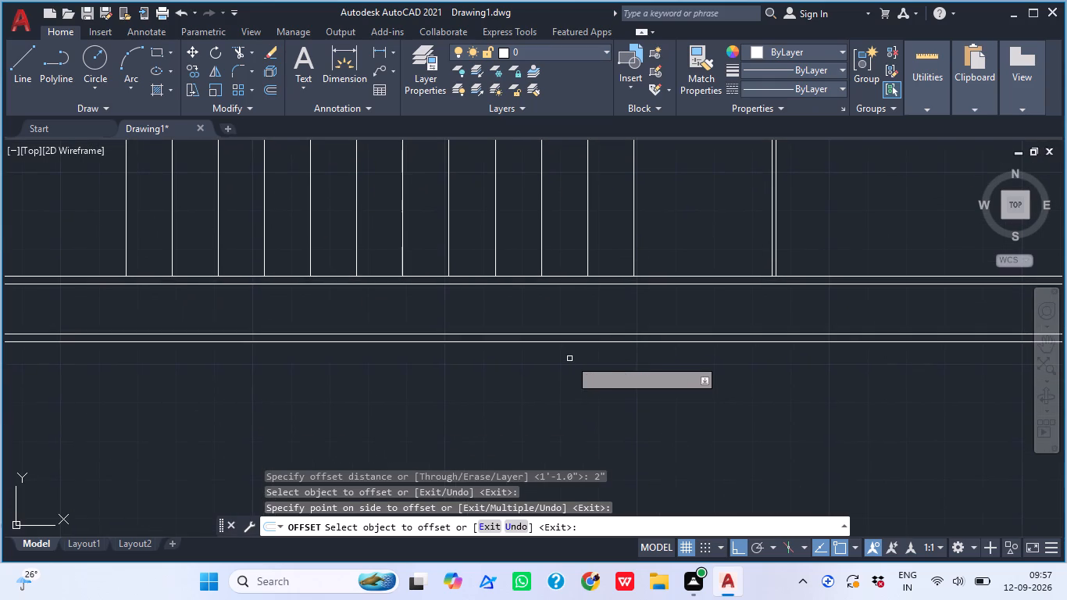
key("Escape")
Extend both lines of the close vertical pair up to the topmost horizontal line and down to the lowest one.
scroll(579, 406, "down", 1)
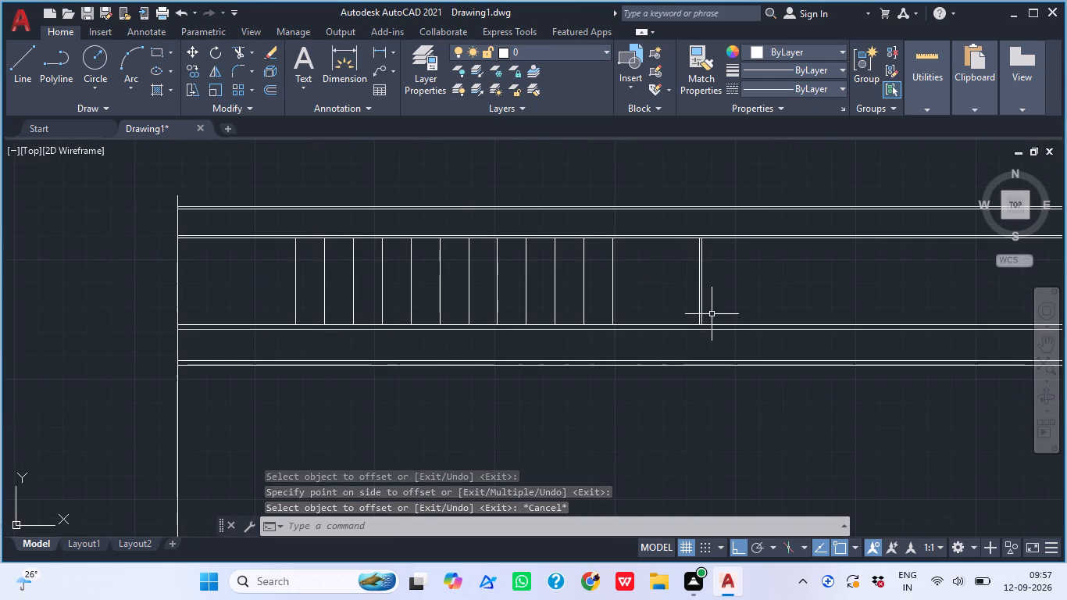
middle_click_drag(736, 433, 605, 416)
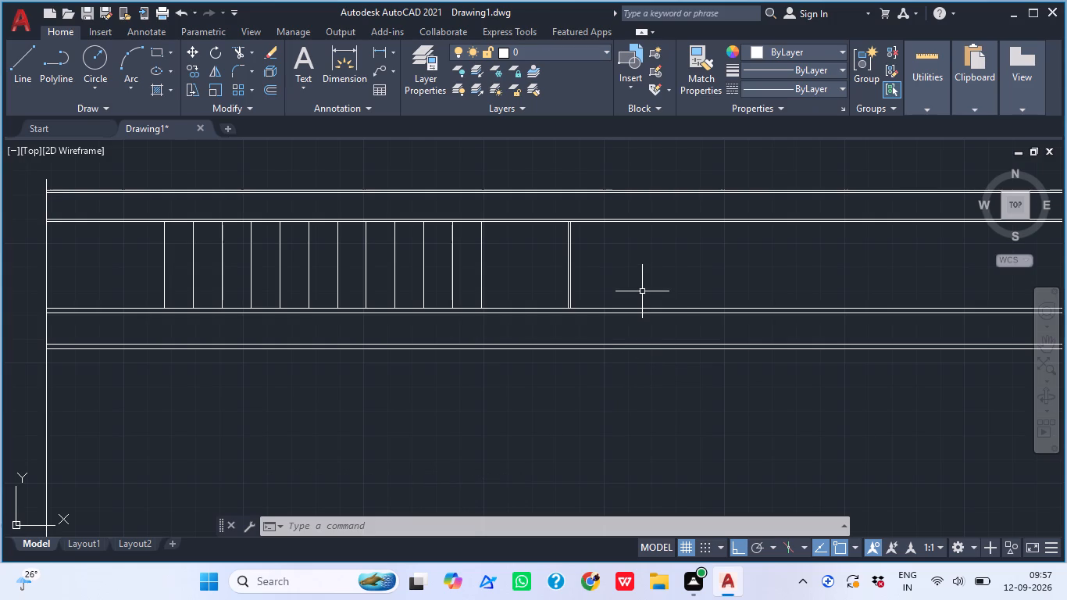
type("EX")
key("space")
left_click_drag(541, 267, 547, 275)
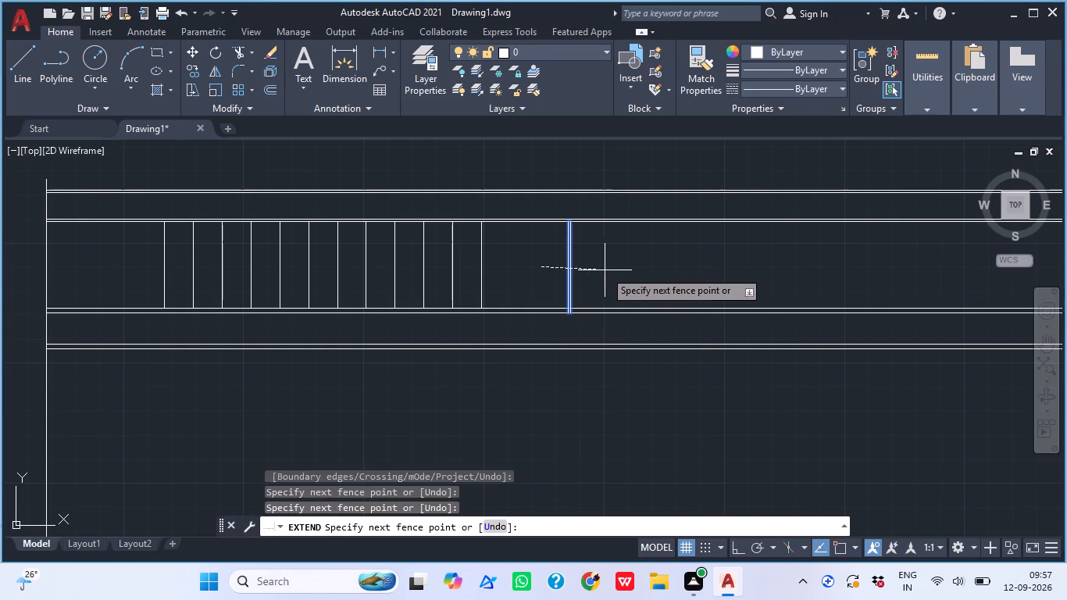
left_click_drag(650, 277, 656, 294)
left_click(569, 245)
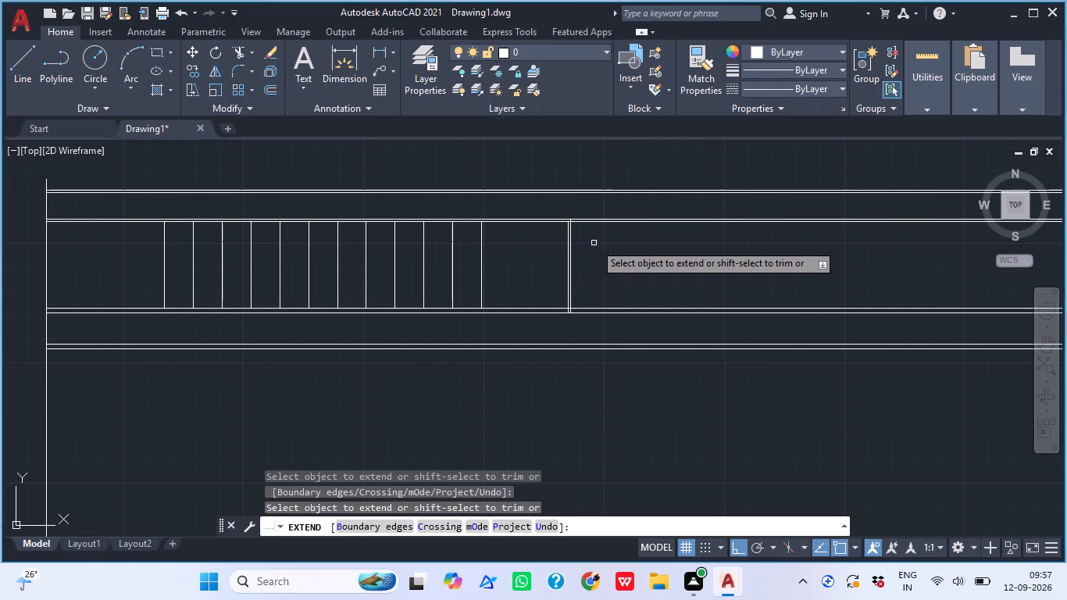
left_click_drag(605, 259, 612, 275)
left_click_drag(544, 250, 550, 262)
left_click_drag(592, 256, 596, 273)
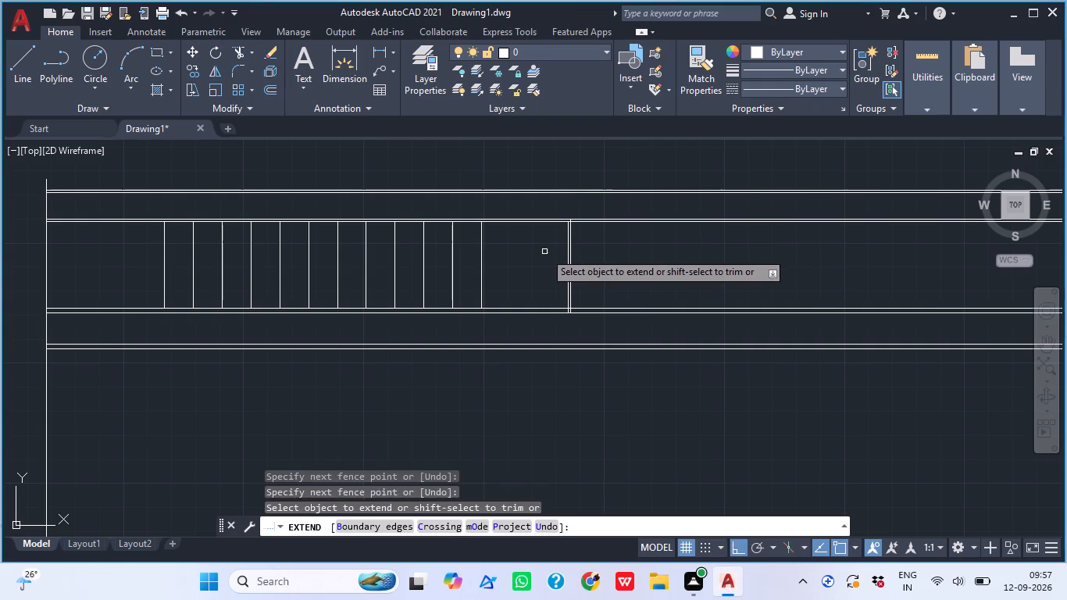
left_click_drag(544, 252, 548, 266)
left_click(558, 288)
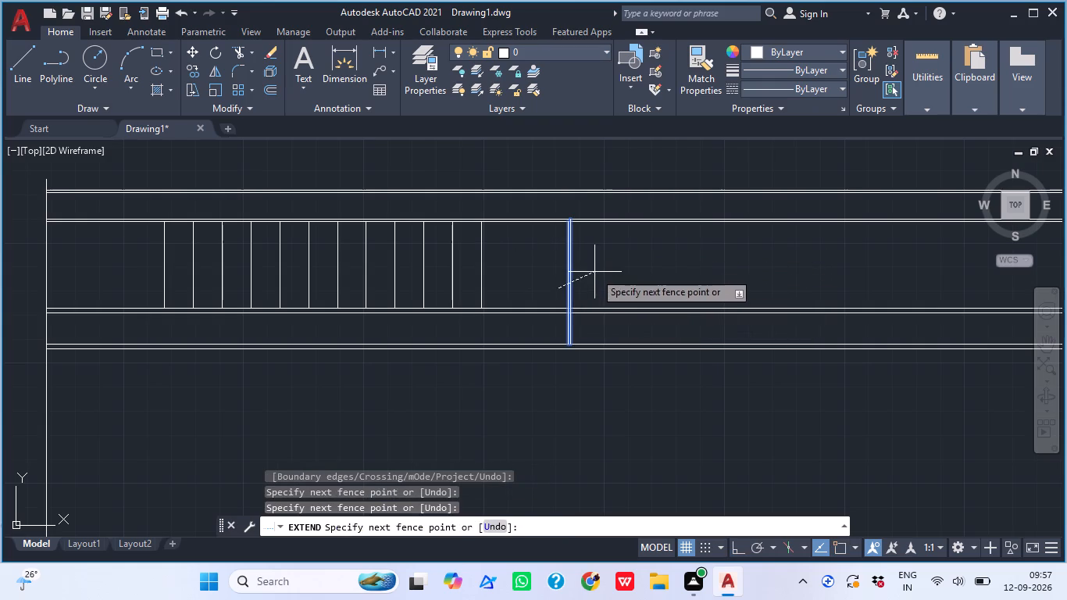
left_click_drag(612, 273, 619, 280)
left_click_drag(530, 261, 537, 264)
left_click_drag(621, 252, 632, 259)
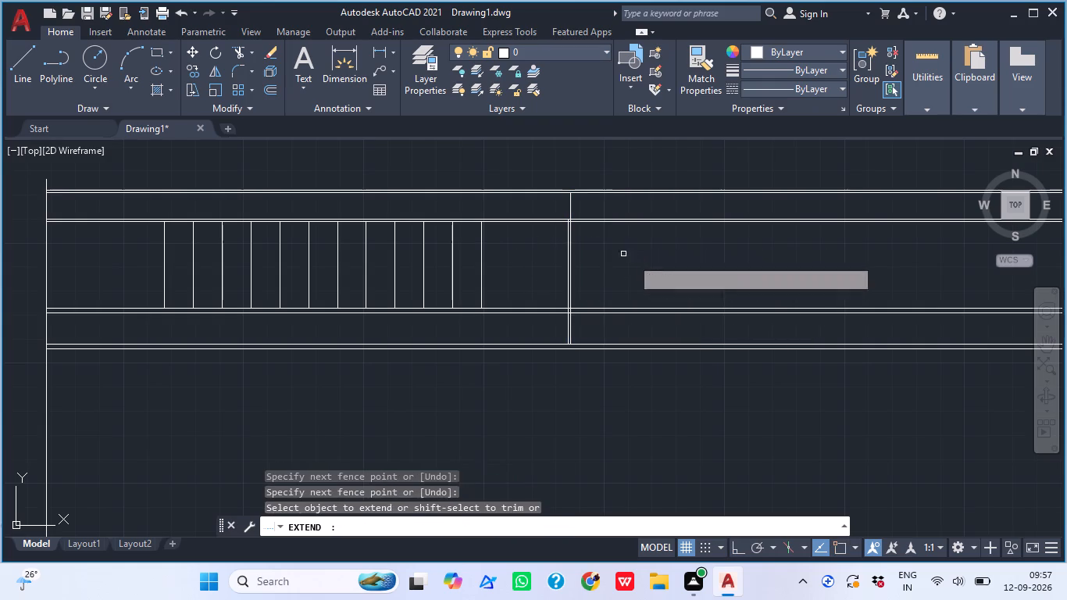
left_click(573, 255)
left_click(554, 252)
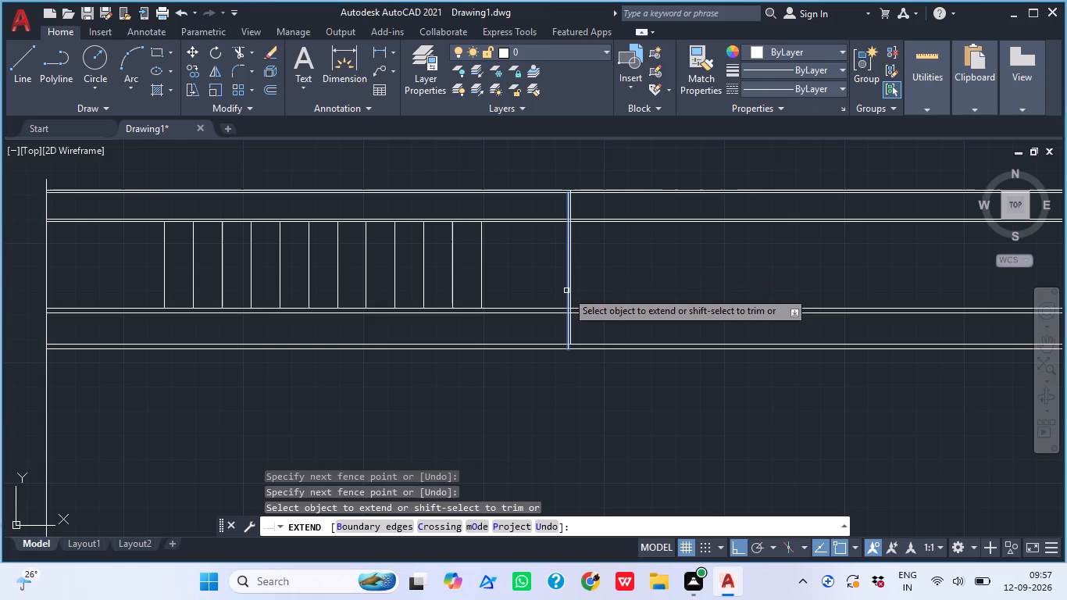
left_click(583, 269)
left_click(536, 275)
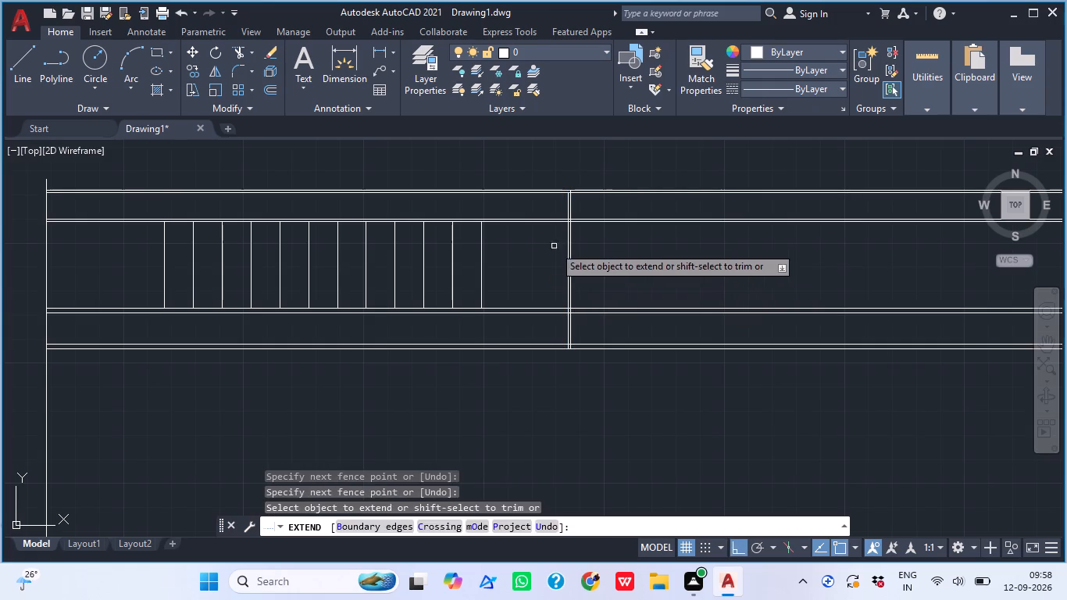
left_click_drag(585, 237, 589, 251)
left_click(542, 249)
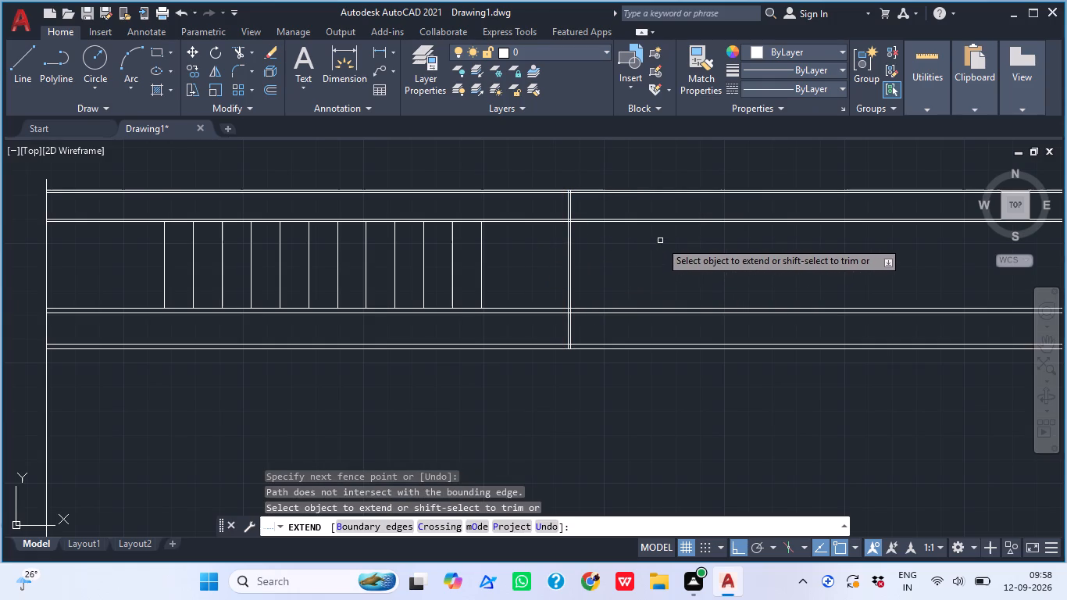
scroll(660, 241, "down", 1)
key("Escape")
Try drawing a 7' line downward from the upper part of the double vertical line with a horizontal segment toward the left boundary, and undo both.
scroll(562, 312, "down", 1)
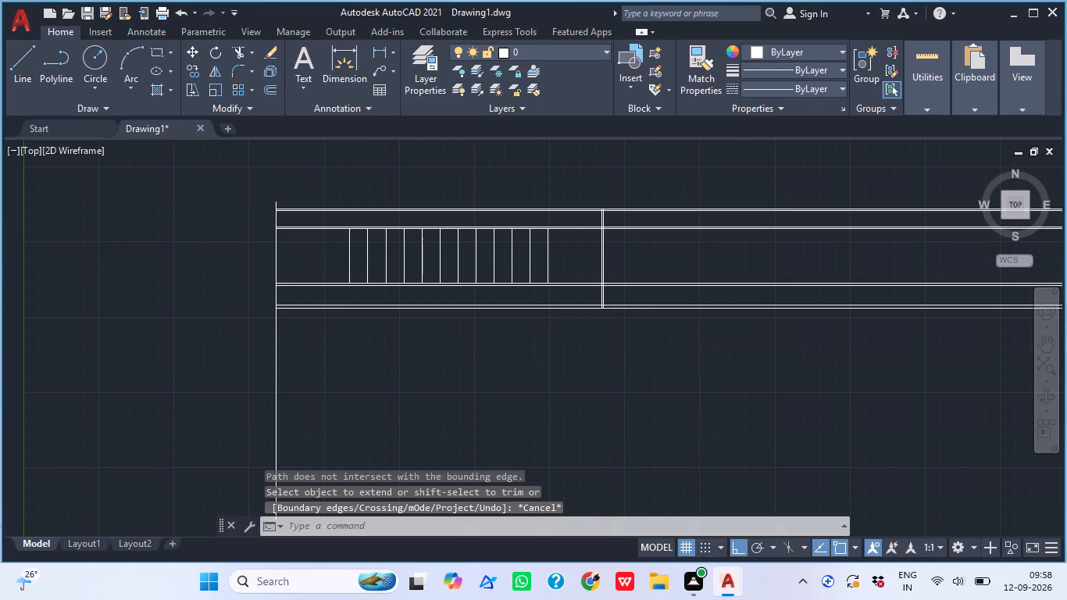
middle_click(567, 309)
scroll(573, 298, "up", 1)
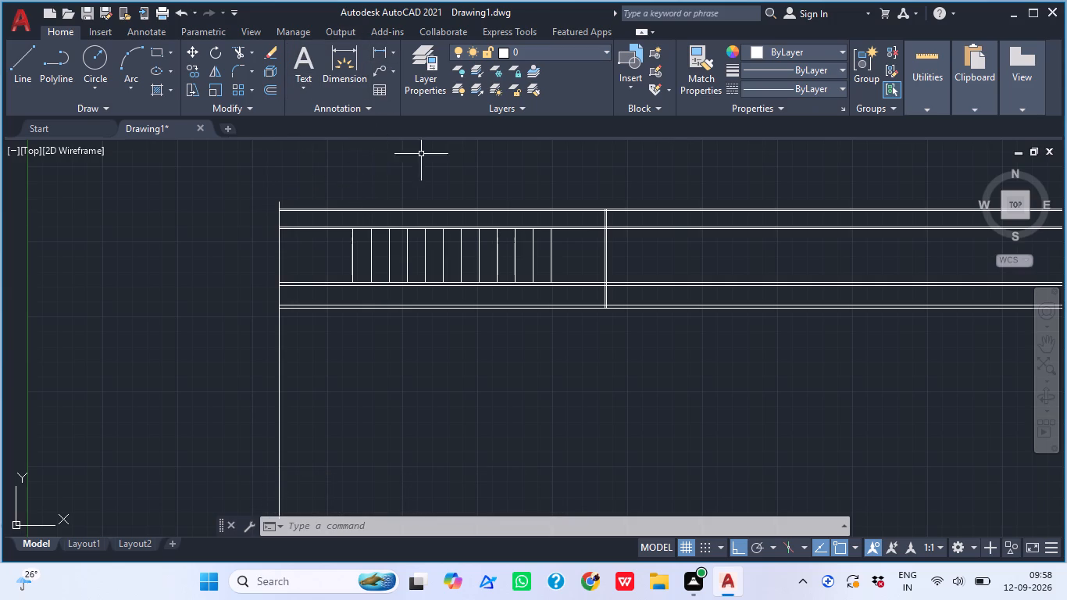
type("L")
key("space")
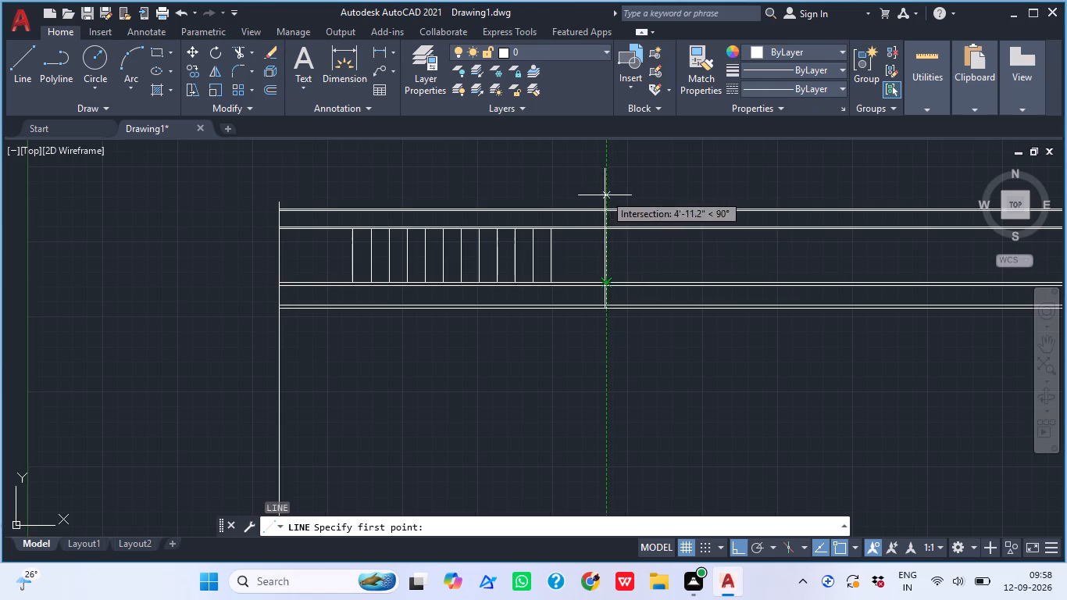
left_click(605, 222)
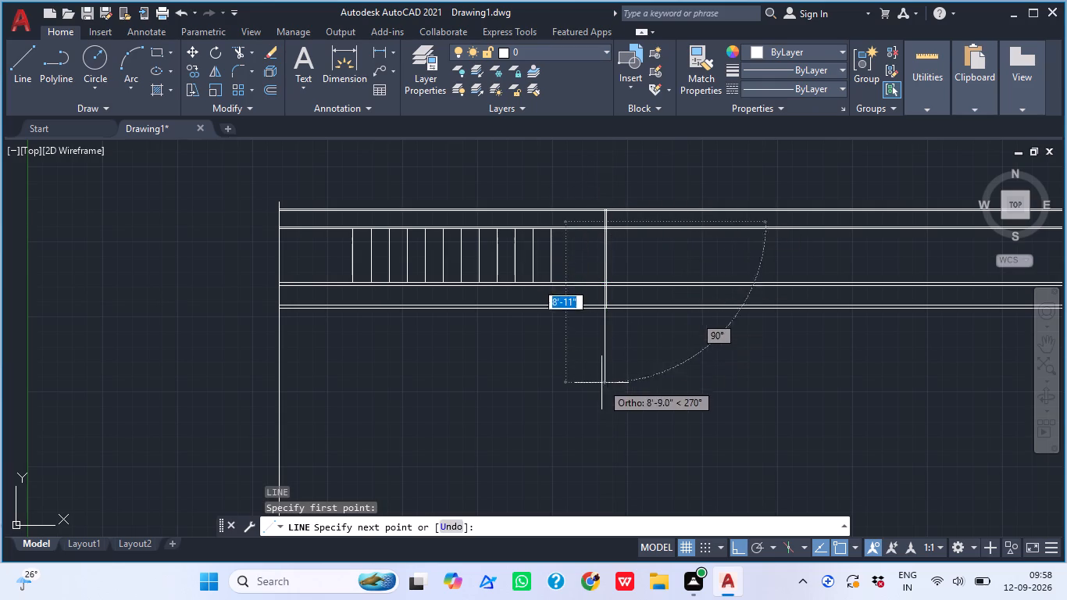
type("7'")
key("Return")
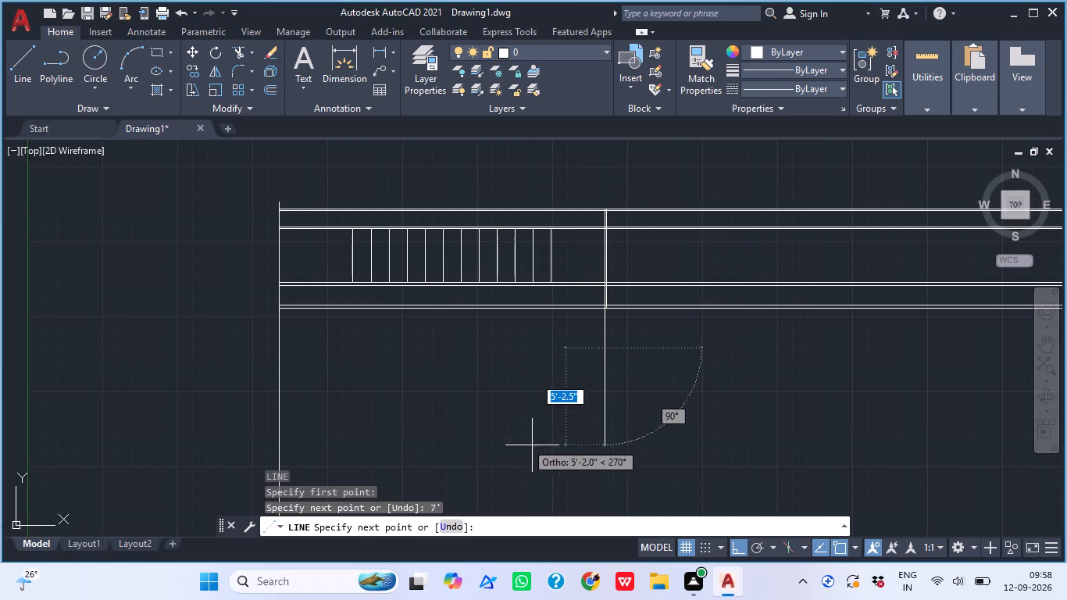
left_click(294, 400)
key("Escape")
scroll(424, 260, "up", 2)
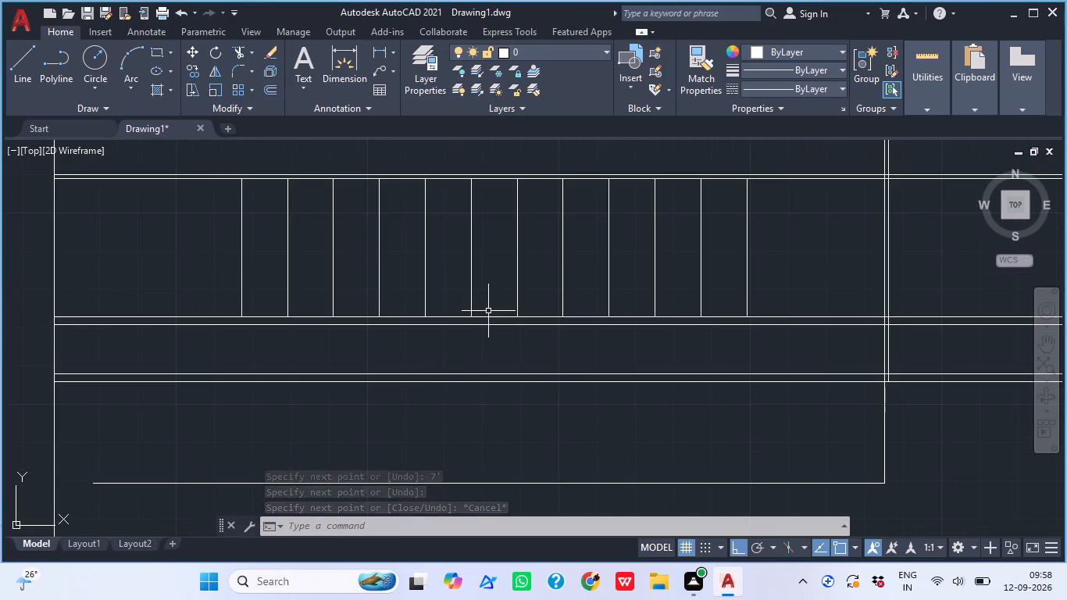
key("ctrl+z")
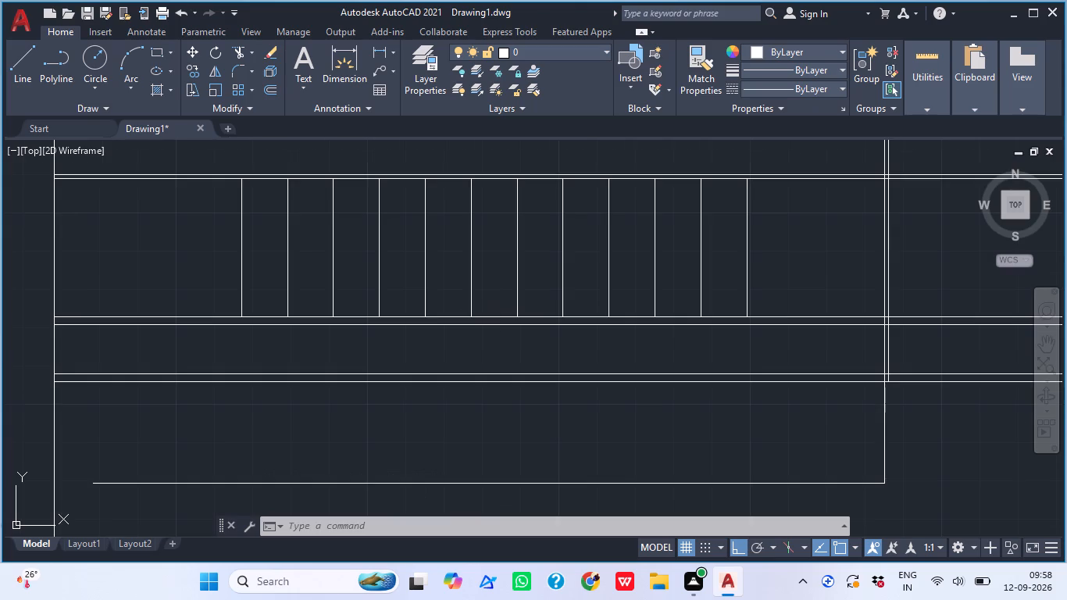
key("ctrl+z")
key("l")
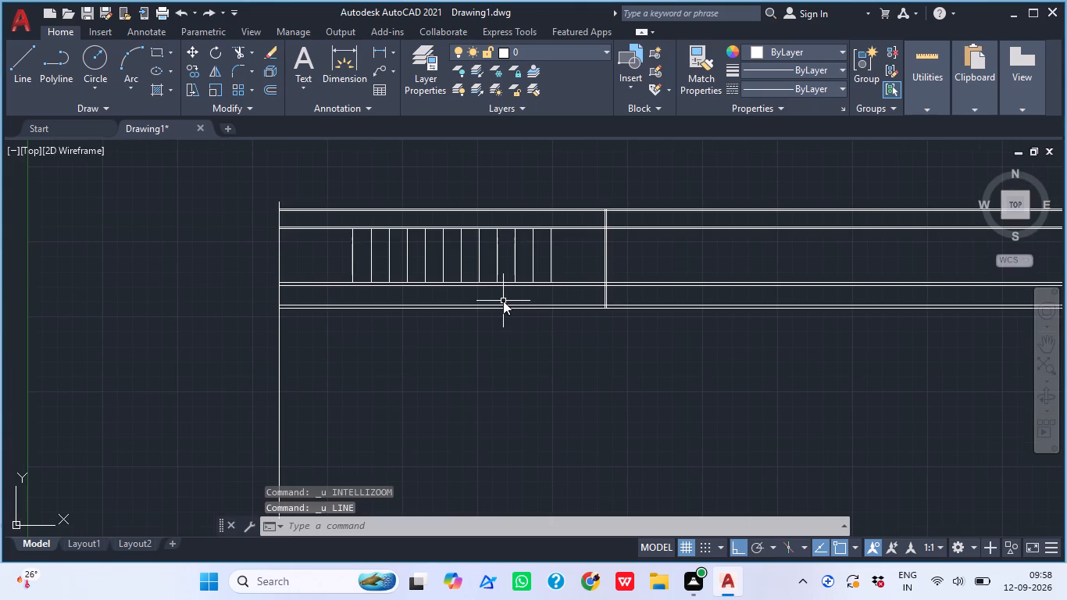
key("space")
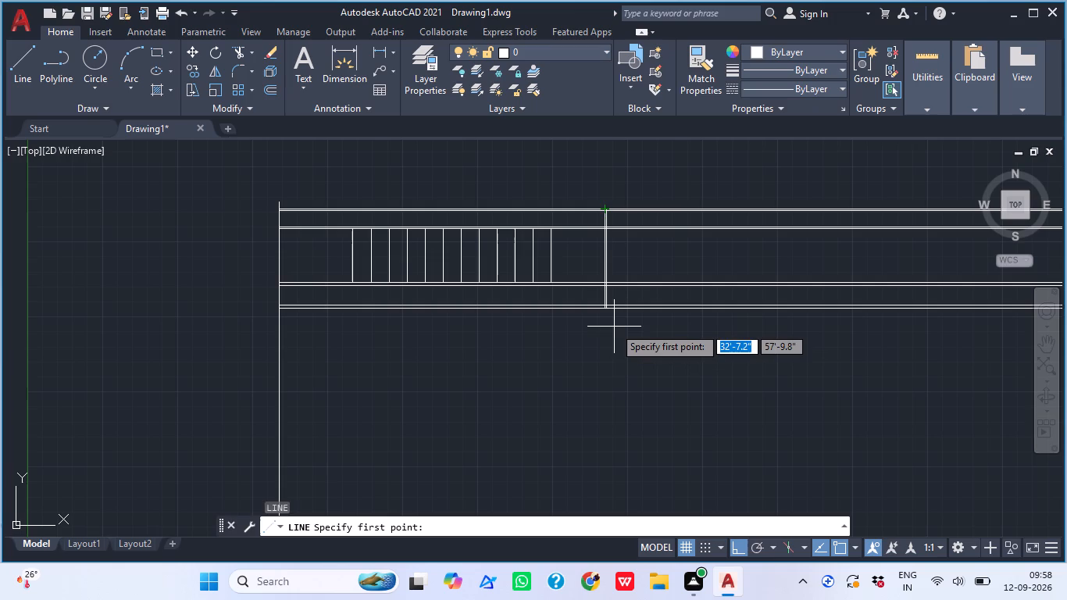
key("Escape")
Trim all the horizontal lines that run beyond the outer line of the double vertical line.
type("TR")
key("space")
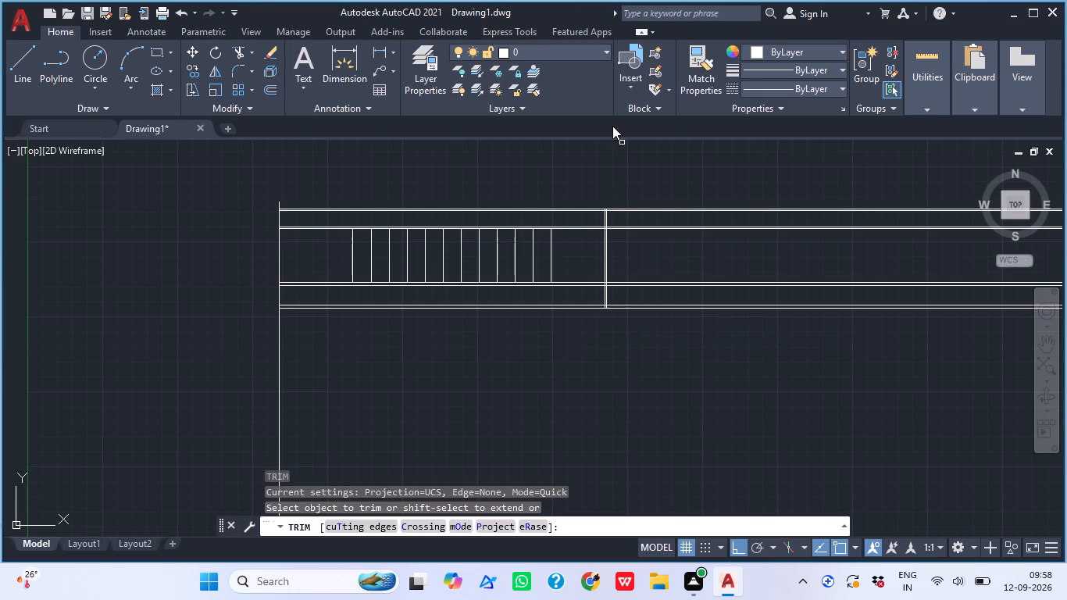
left_click(631, 183)
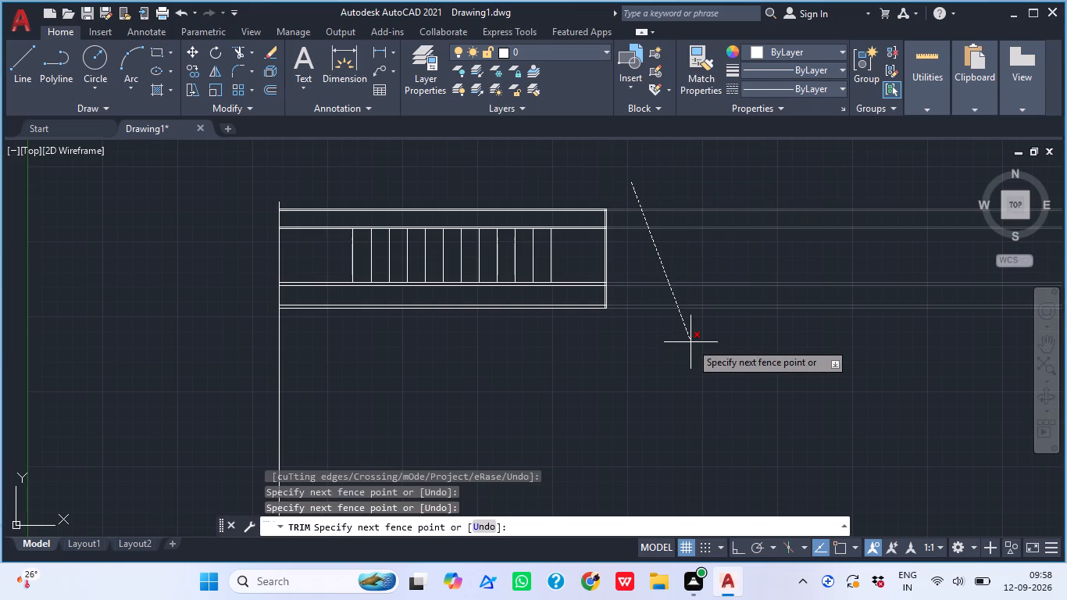
left_click(691, 345)
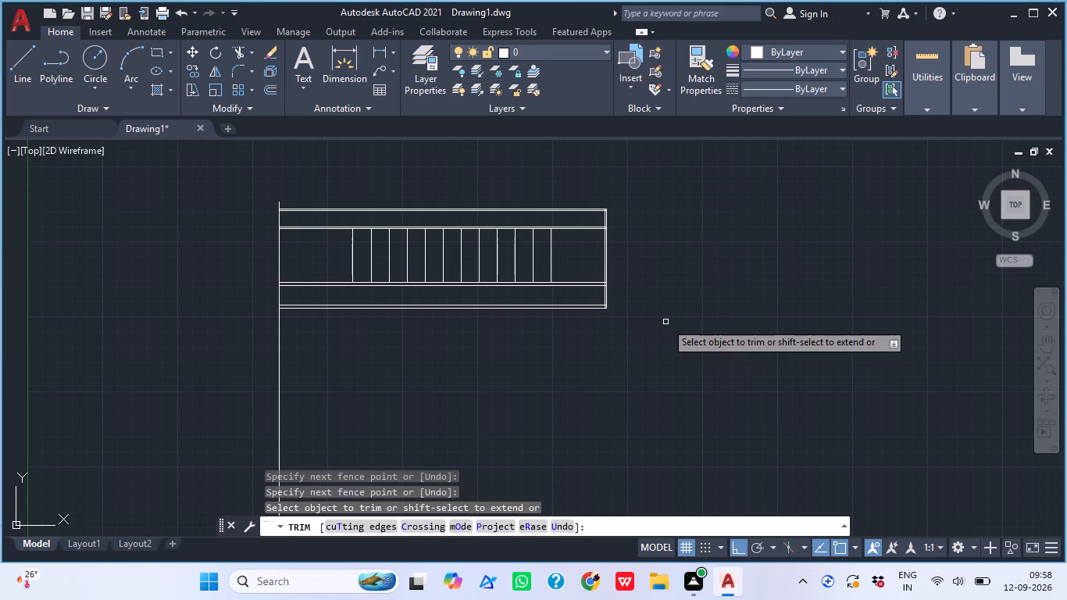
key("Escape")
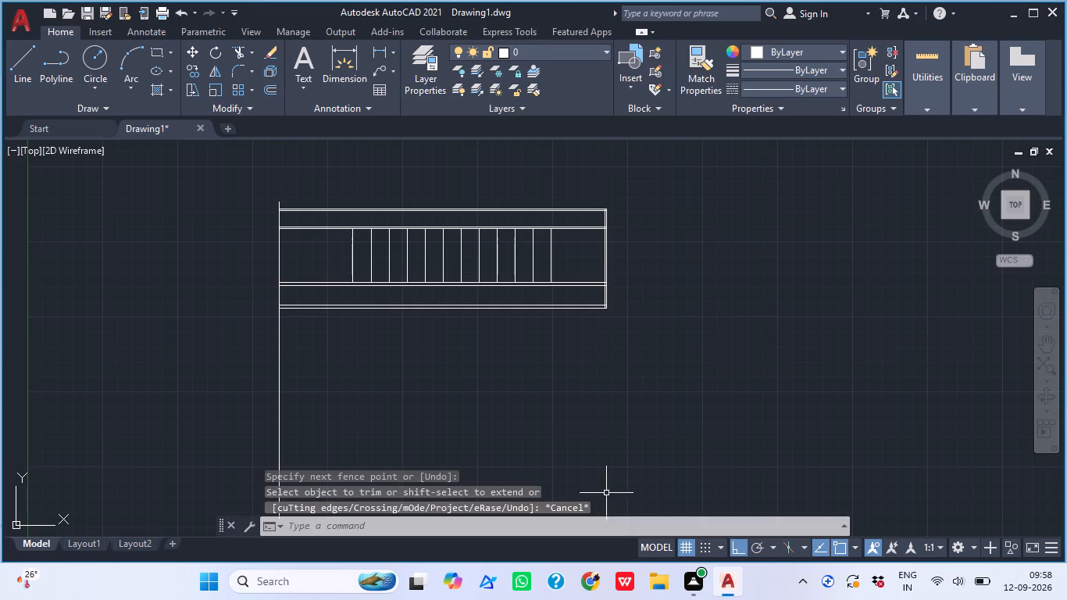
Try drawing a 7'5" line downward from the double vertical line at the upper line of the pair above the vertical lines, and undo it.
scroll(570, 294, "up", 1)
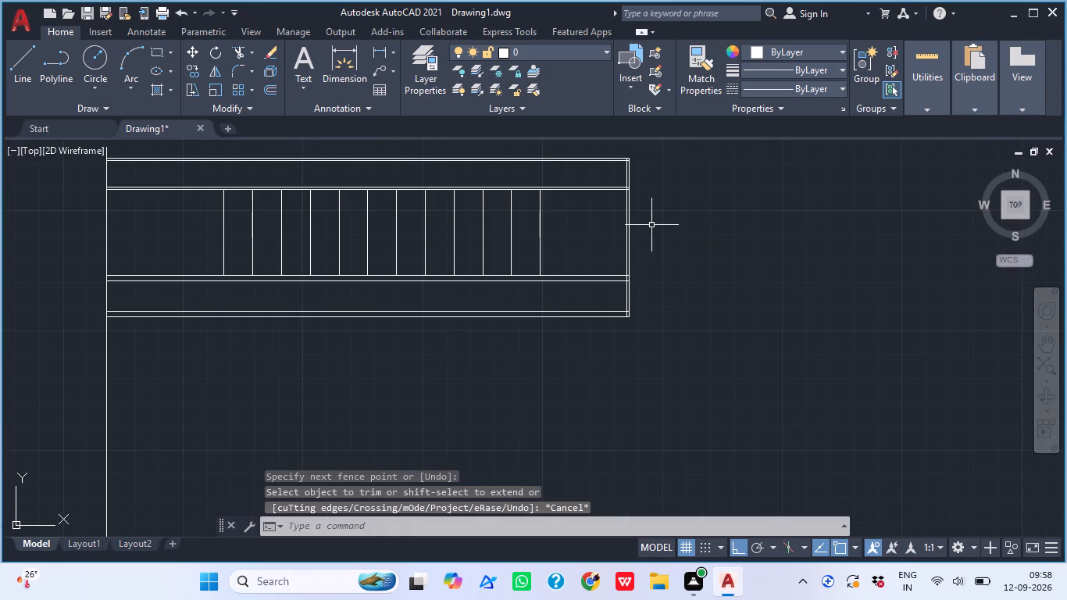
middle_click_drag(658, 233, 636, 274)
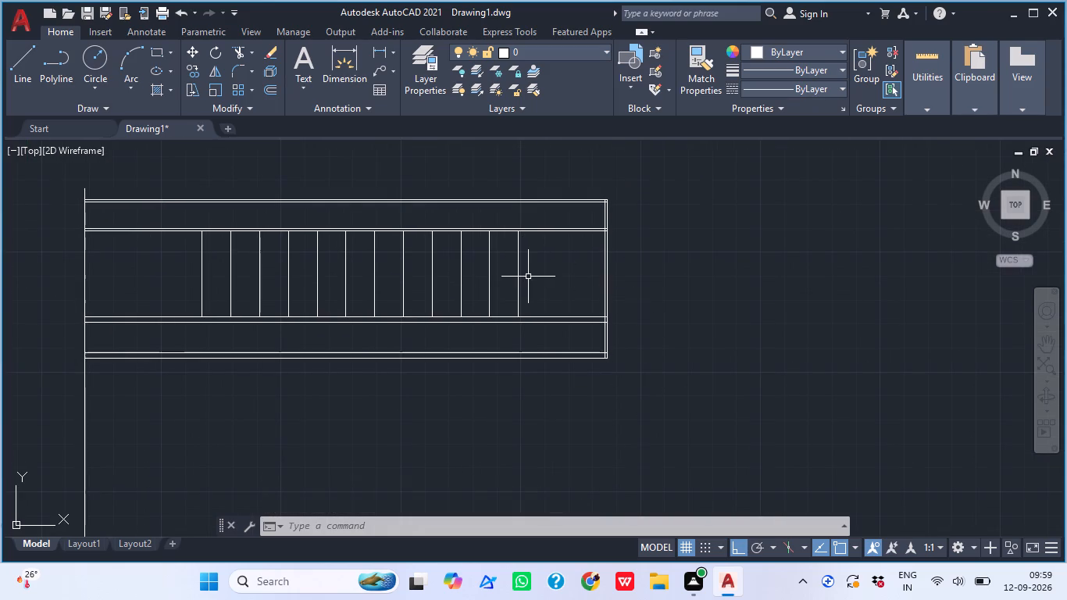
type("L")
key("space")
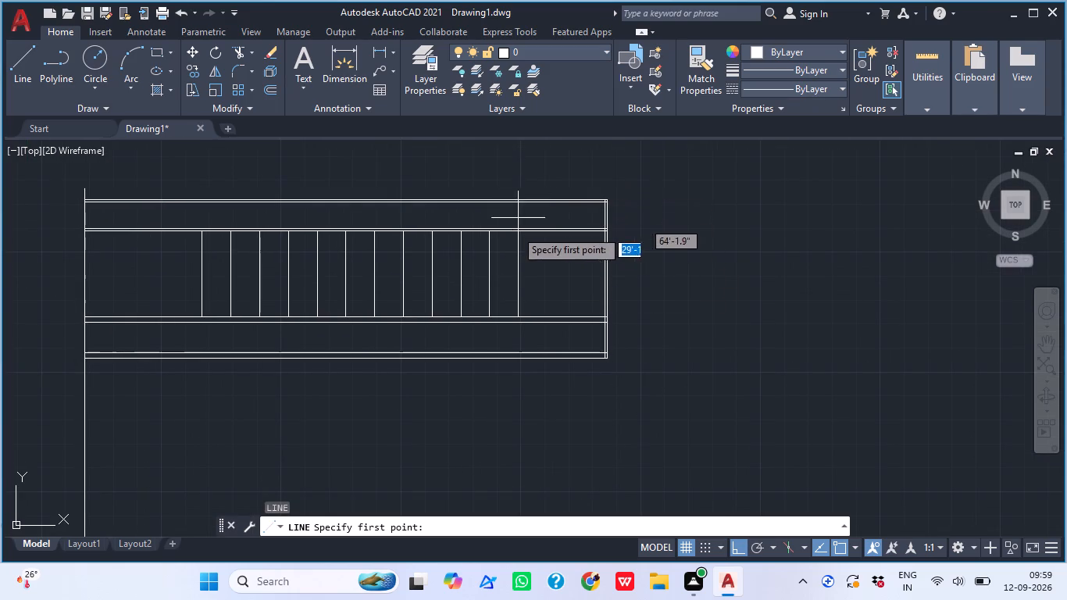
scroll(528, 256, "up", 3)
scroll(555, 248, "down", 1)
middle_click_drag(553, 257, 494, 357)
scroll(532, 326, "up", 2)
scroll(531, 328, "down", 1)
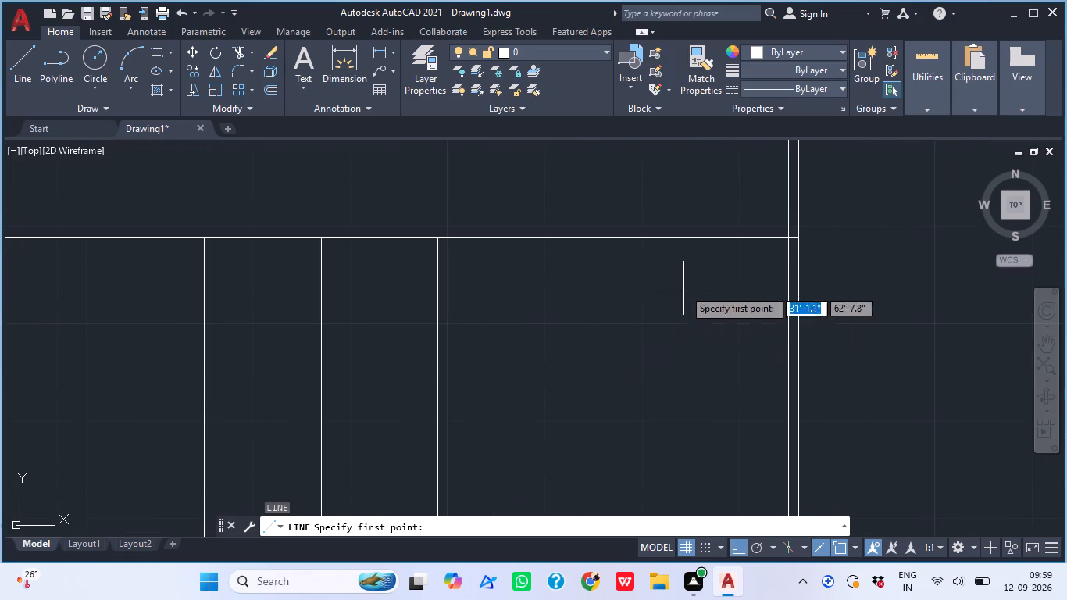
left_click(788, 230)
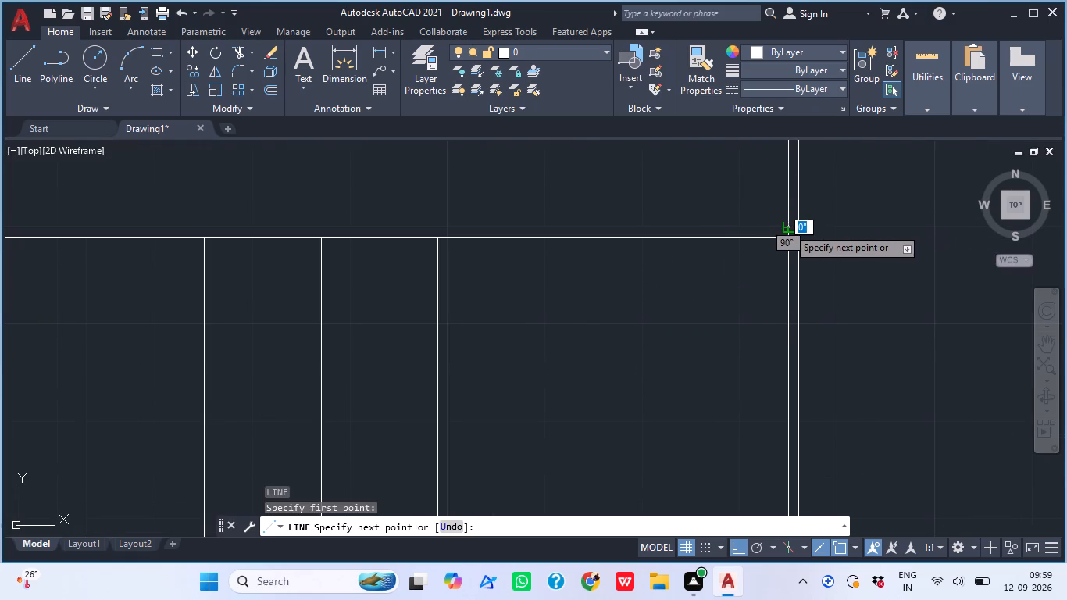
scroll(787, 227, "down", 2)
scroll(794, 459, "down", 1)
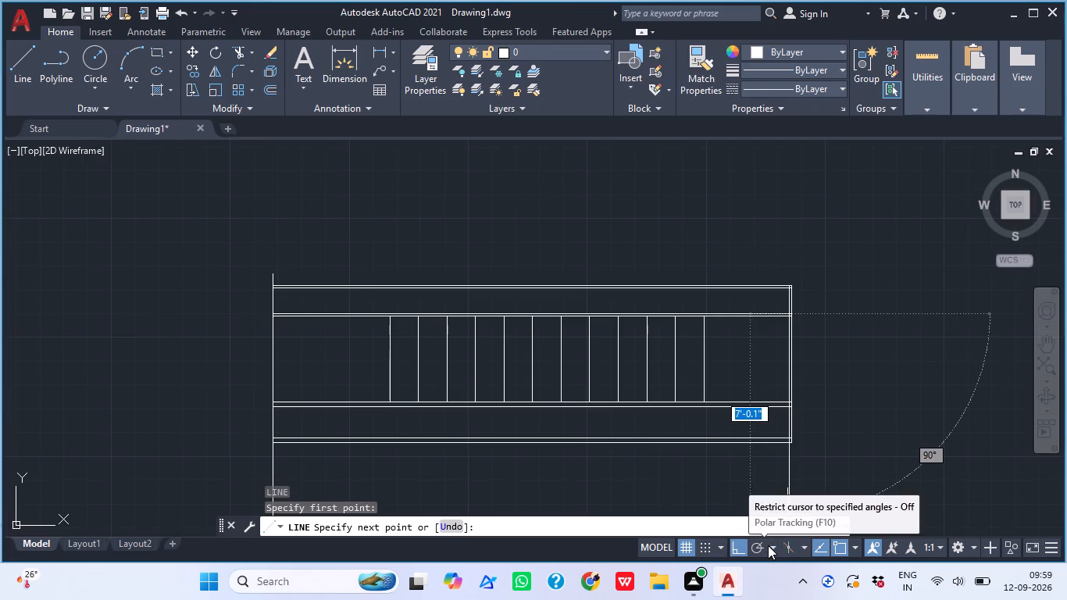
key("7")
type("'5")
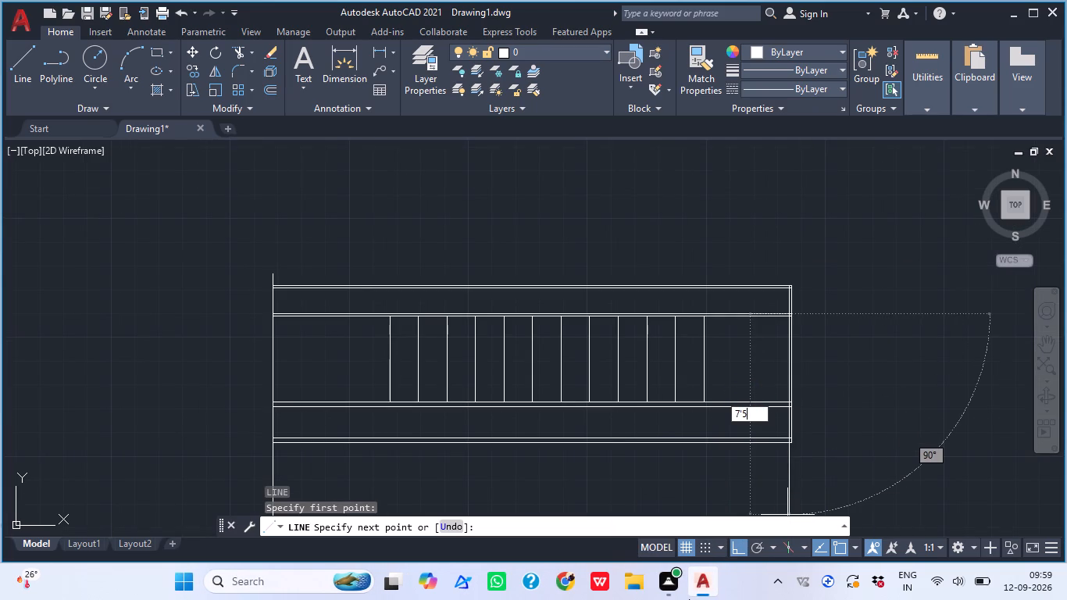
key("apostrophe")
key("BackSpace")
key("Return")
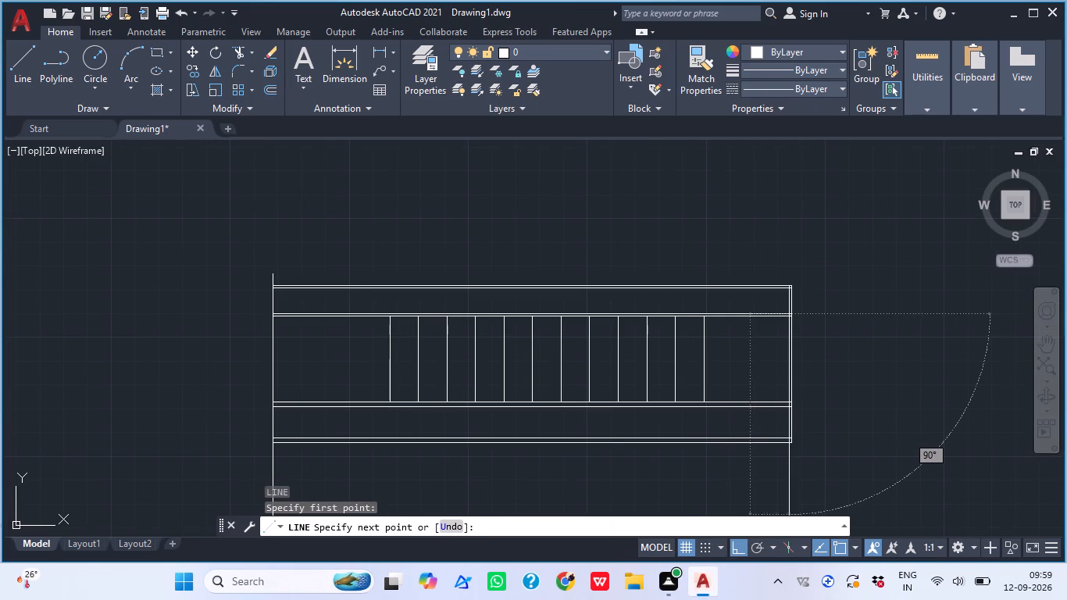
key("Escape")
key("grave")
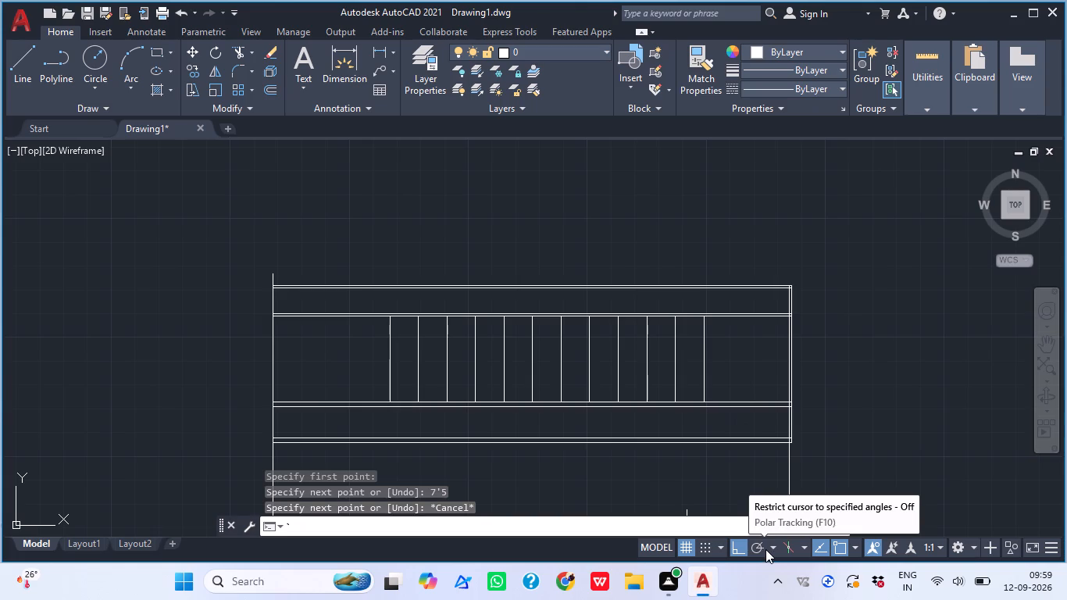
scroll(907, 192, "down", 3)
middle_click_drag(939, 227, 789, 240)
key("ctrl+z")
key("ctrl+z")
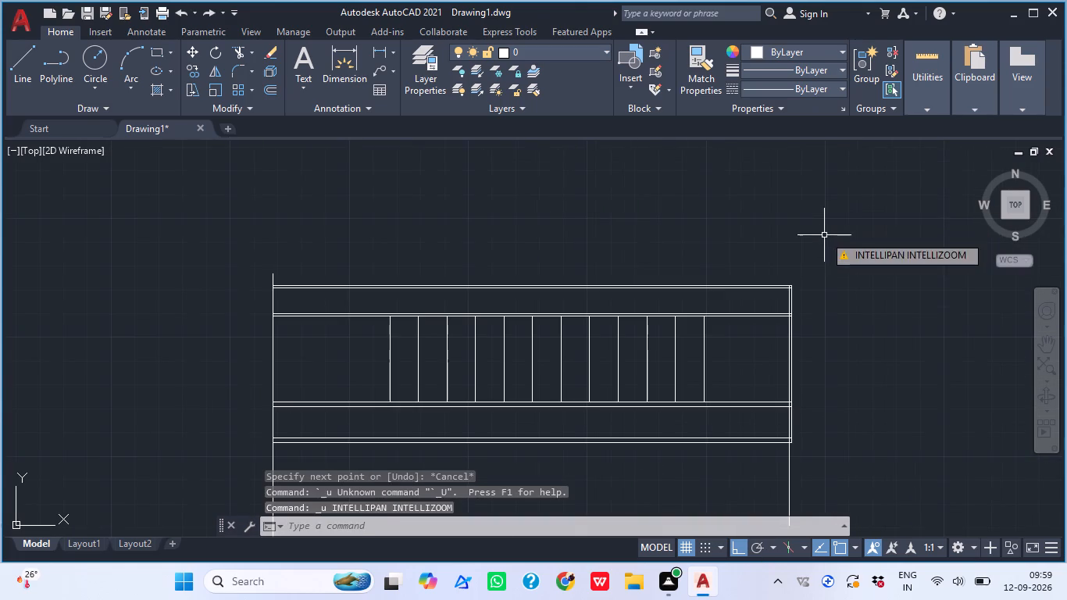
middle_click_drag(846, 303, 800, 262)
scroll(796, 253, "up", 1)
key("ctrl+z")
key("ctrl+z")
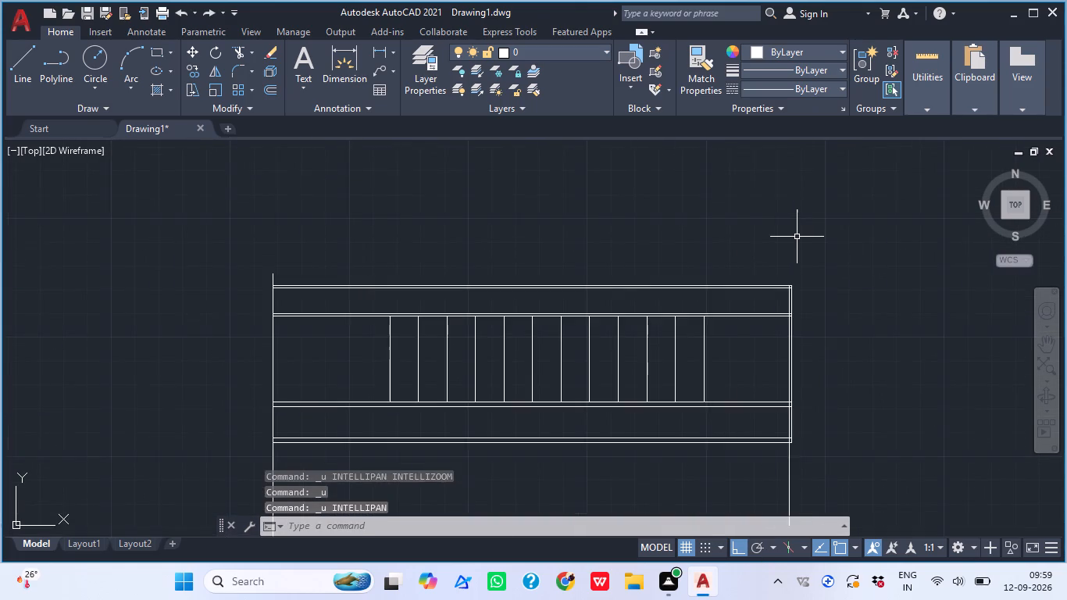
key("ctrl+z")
Draw a 7'5" line down from the inner double-vertical line at the upper pair's lower line, continuing about 19'7" horizontally past the left boundary.
key("l")
key("space")
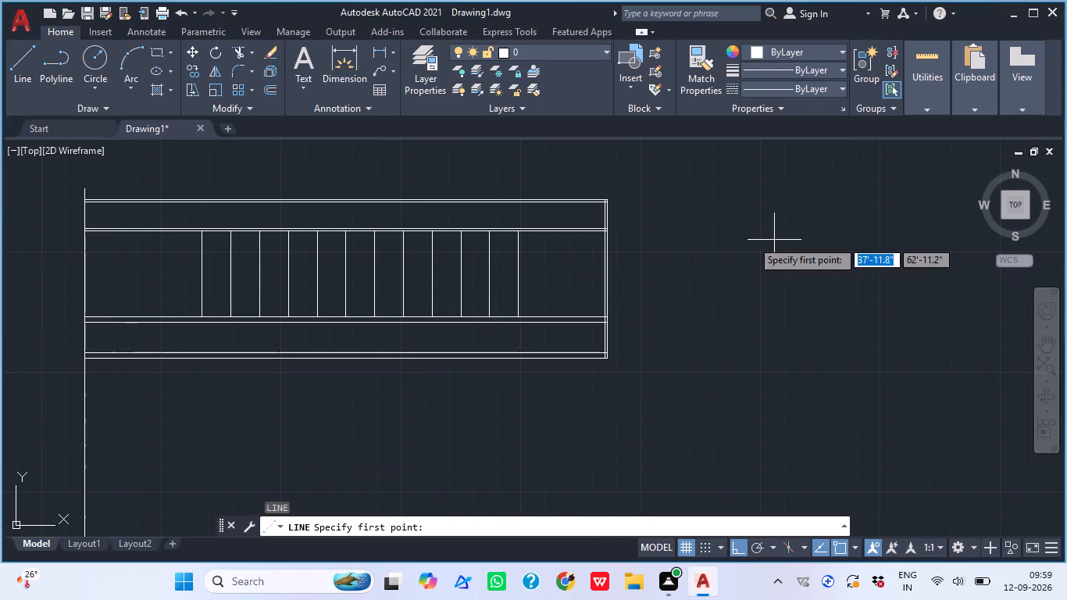
scroll(623, 237, "up", 1)
scroll(557, 283, "up", 4)
scroll(692, 161, "down", 1)
middle_click_drag(692, 164, 637, 313)
scroll(649, 305, "up", 1)
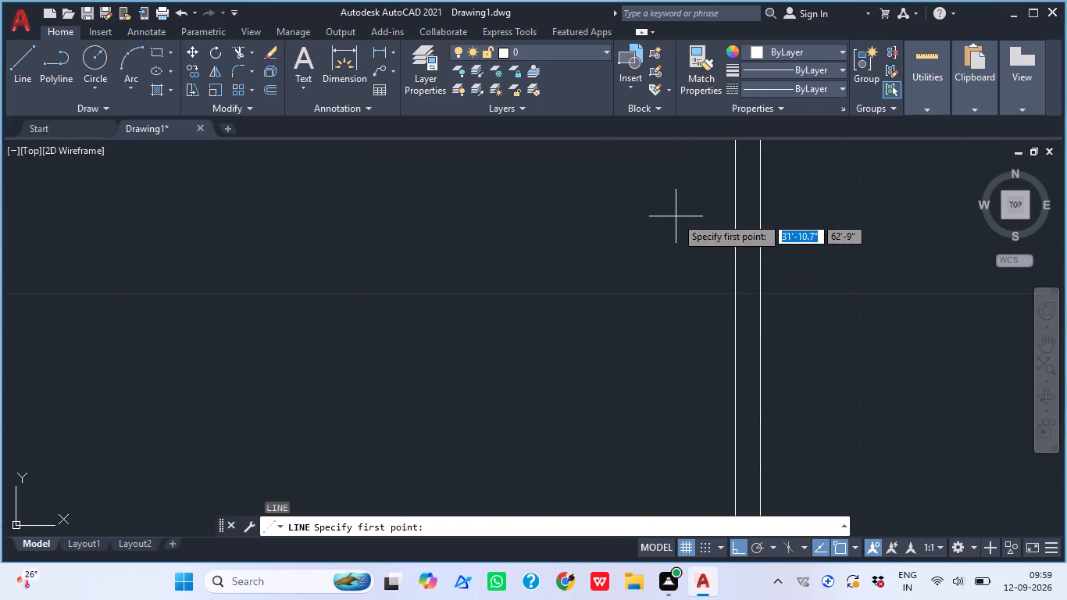
scroll(664, 234, "down", 2)
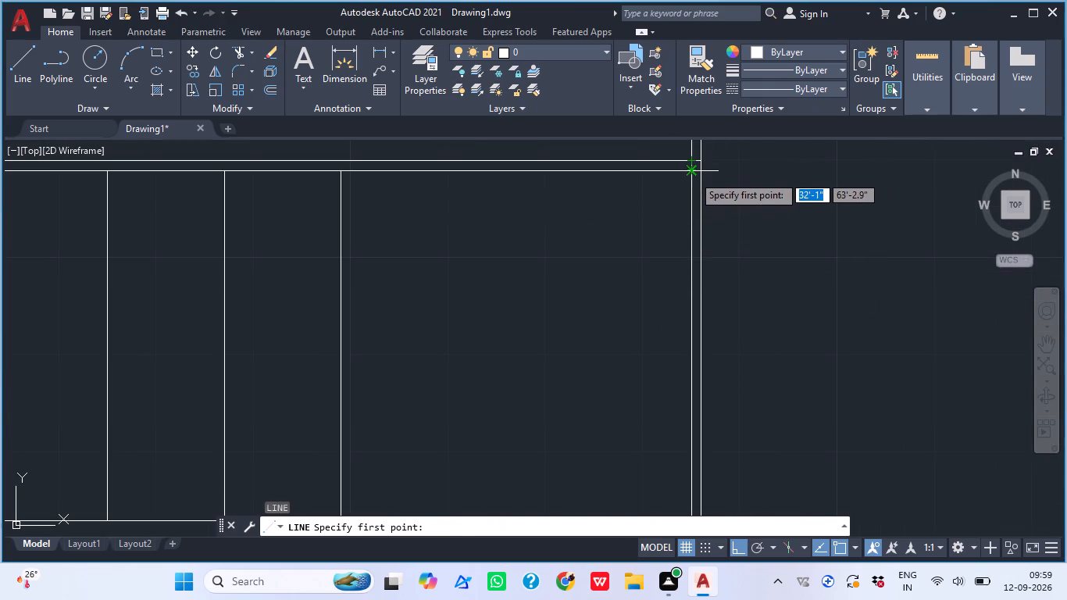
left_click(699, 185)
key("Escape")
key("space")
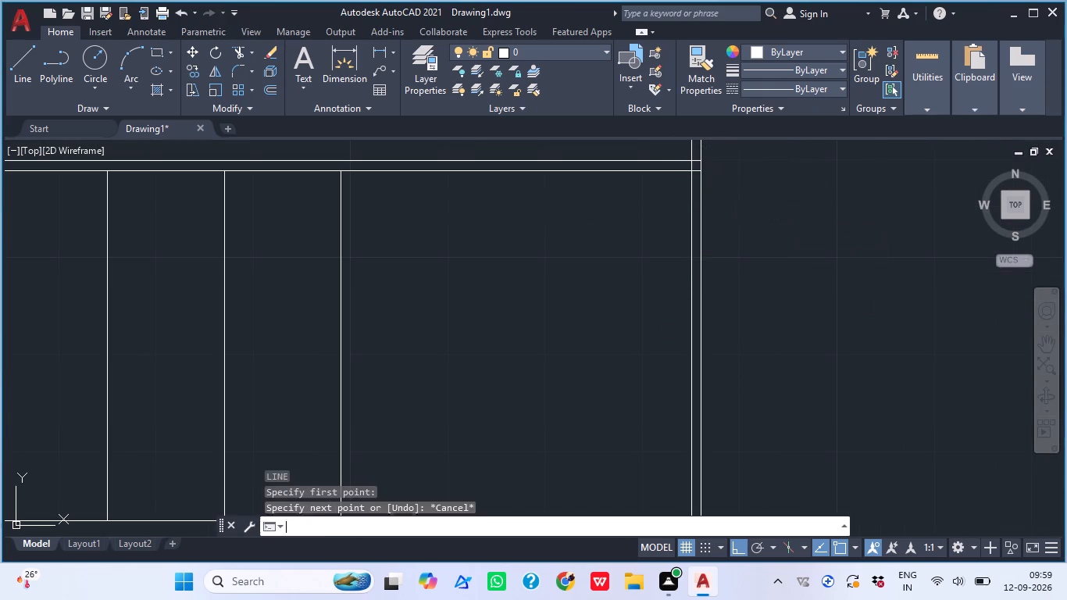
left_click(692, 169)
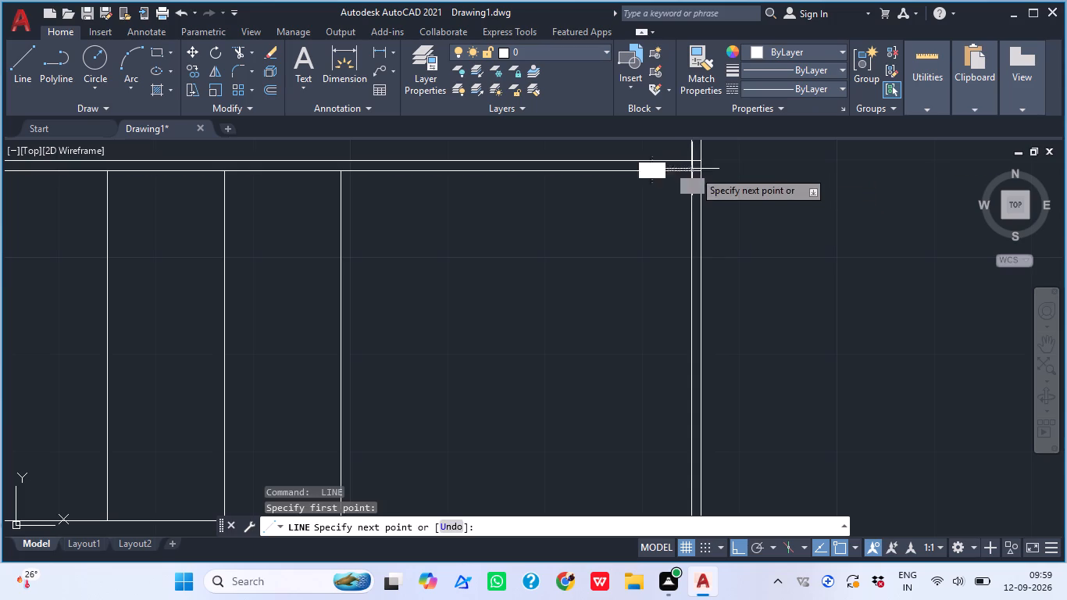
scroll(693, 177, "down", 4)
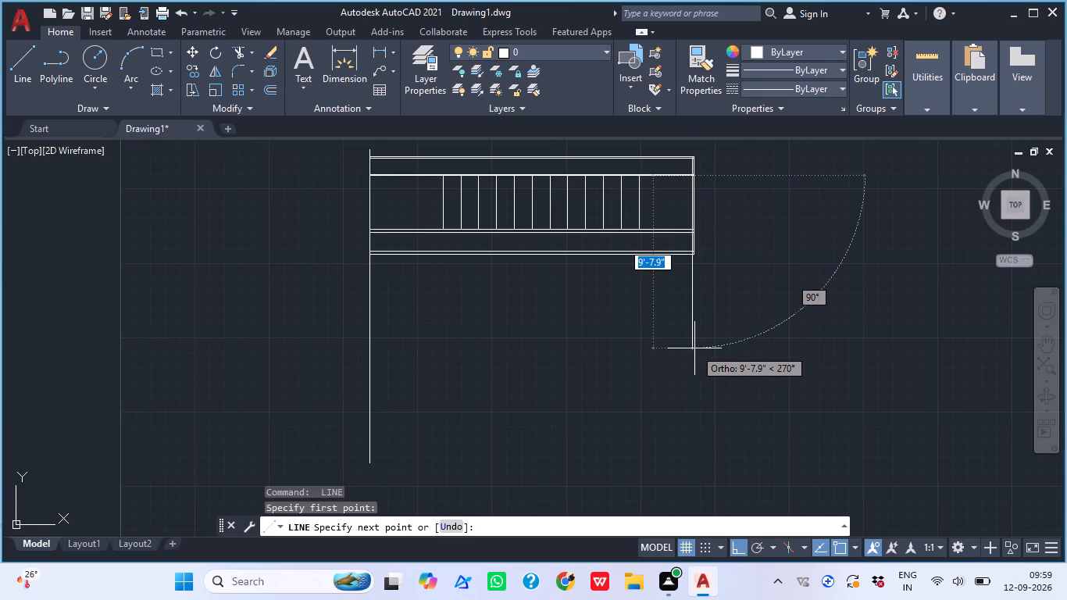
type("7'")
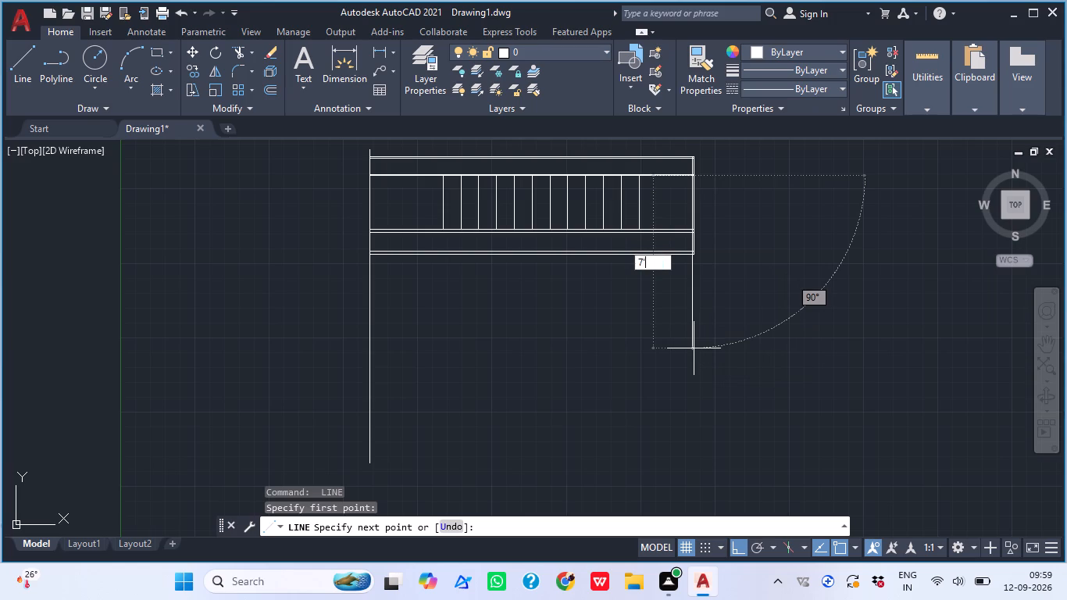
type("5\"")
key("Return")
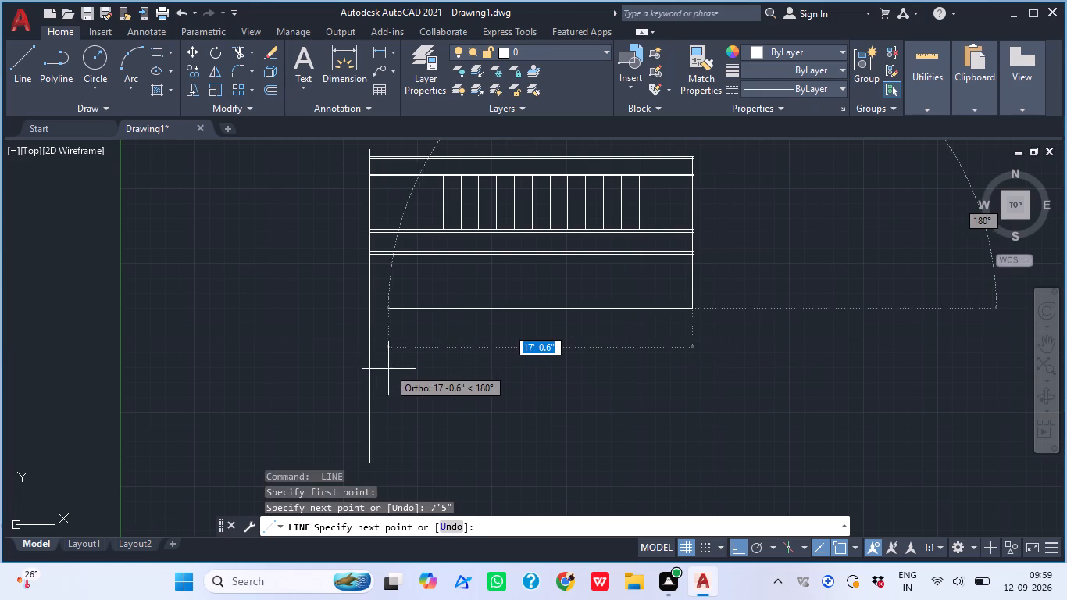
left_click(345, 350)
key("Escape")
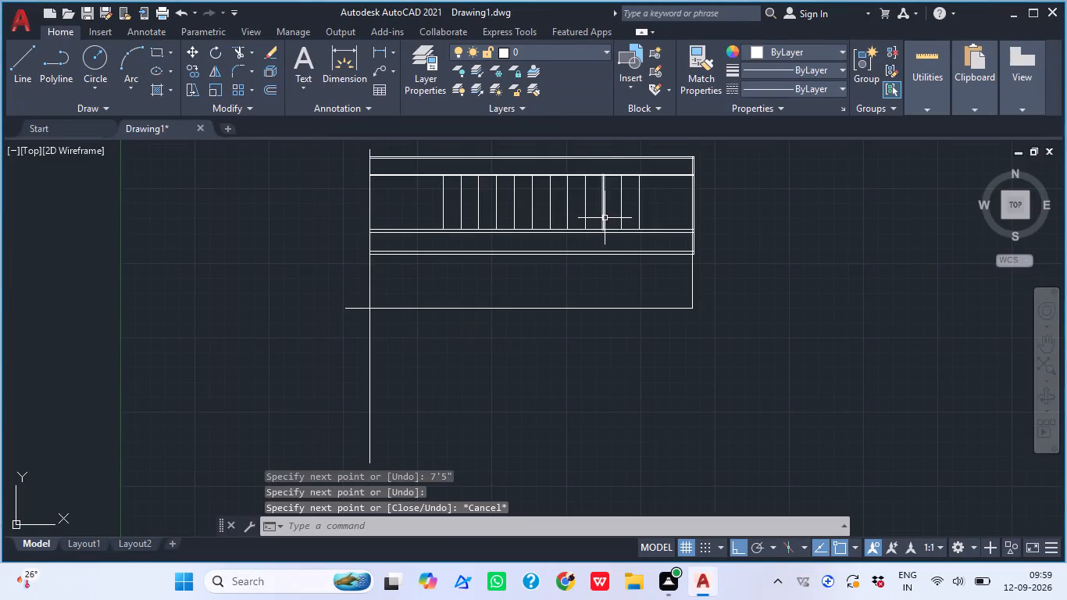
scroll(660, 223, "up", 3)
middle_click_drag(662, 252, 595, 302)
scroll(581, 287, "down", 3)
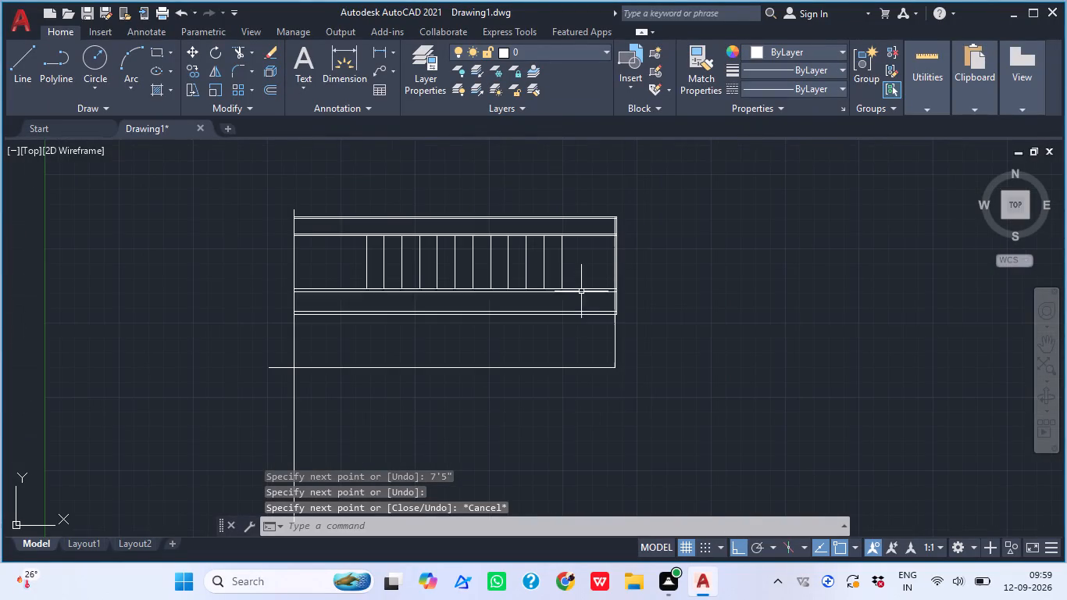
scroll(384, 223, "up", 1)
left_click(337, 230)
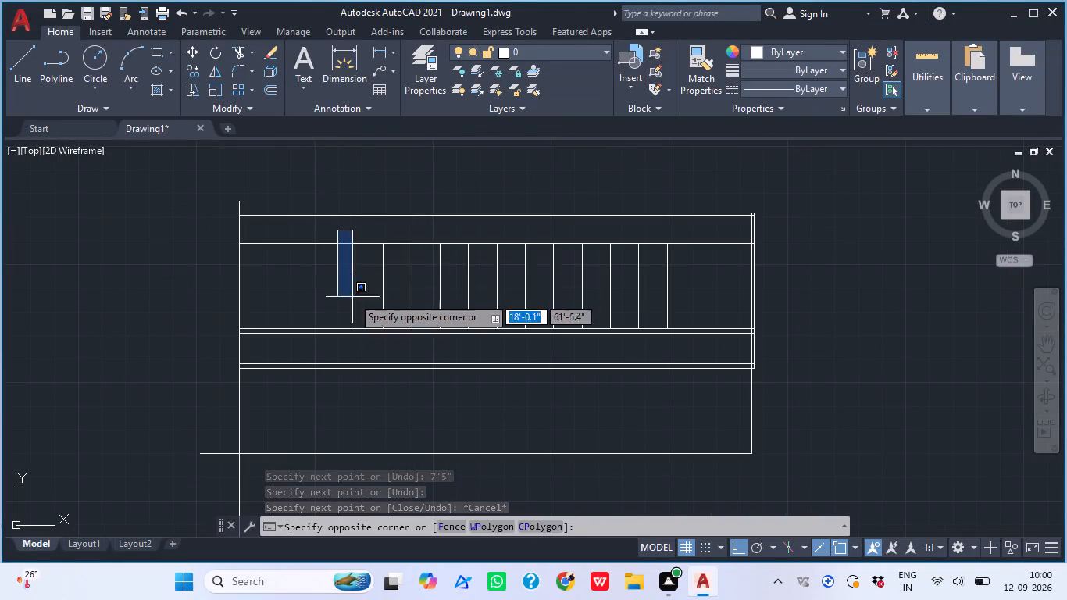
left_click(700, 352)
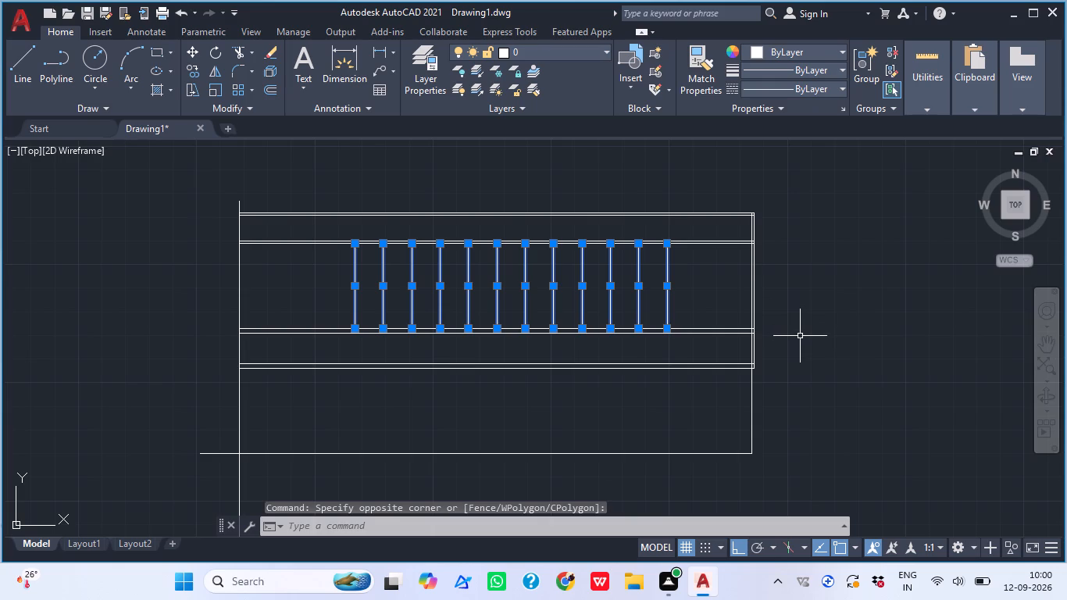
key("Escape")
Offset the bottom horizontal line that runs past the left boundary 1" downward.
scroll(780, 405, "up", 3)
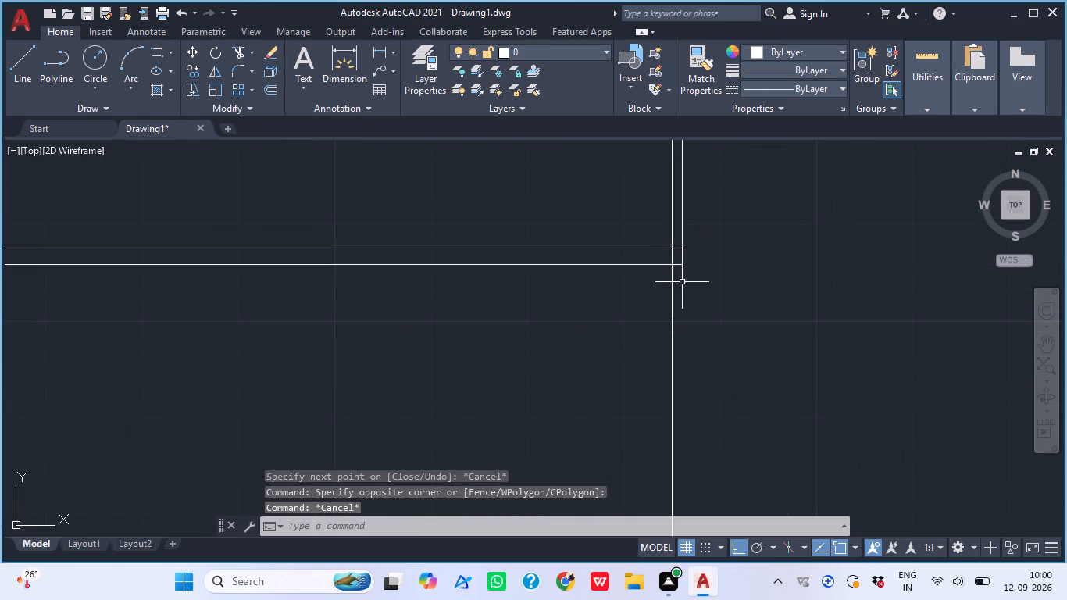
scroll(690, 239, "down", 2)
scroll(624, 294, "down", 1)
middle_click(726, 357)
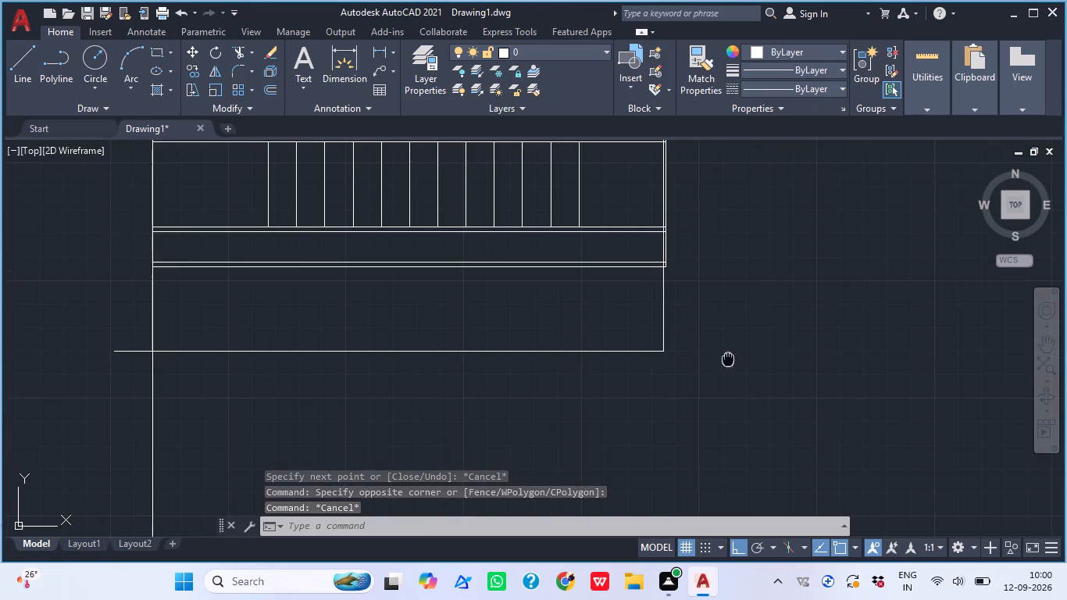
key("o")
key("space")
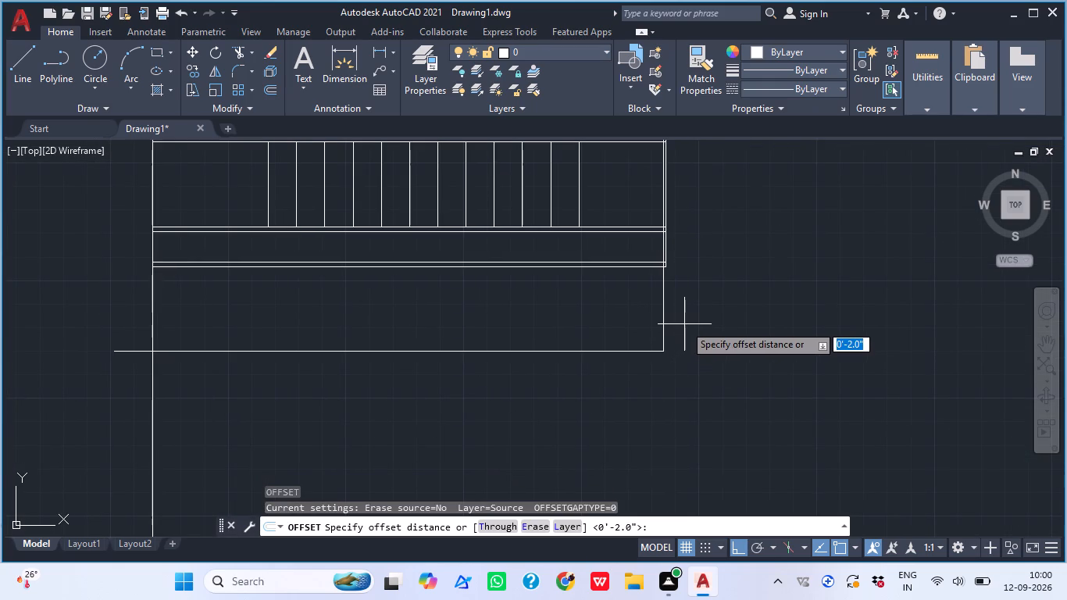
scroll(651, 238, "down", 1)
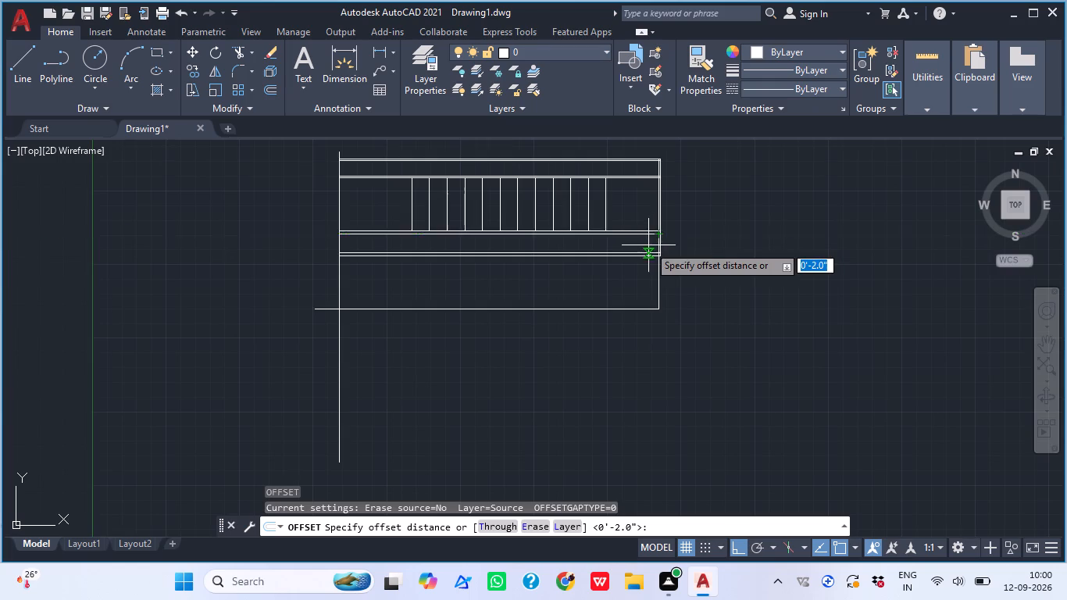
scroll(648, 246, "up", 1)
key("1")
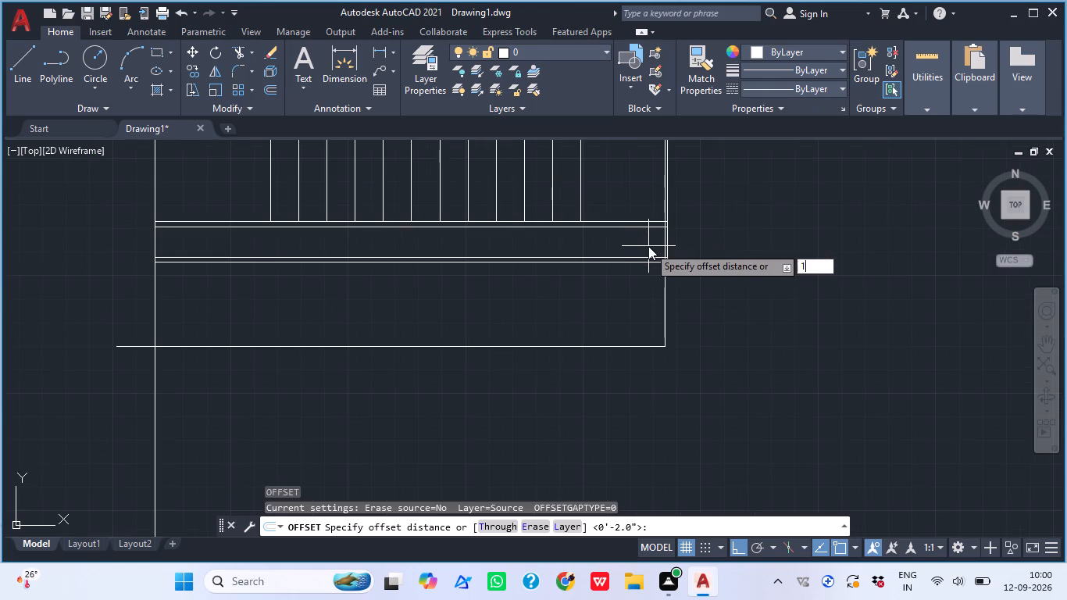
key("shift+quotedbl")
key("Return")
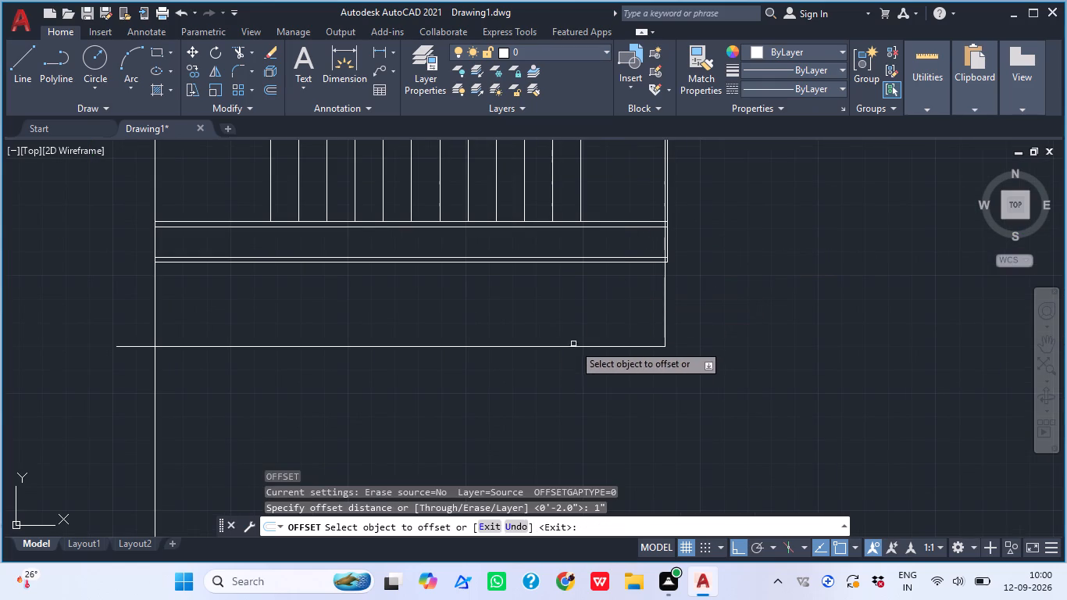
left_click(585, 345)
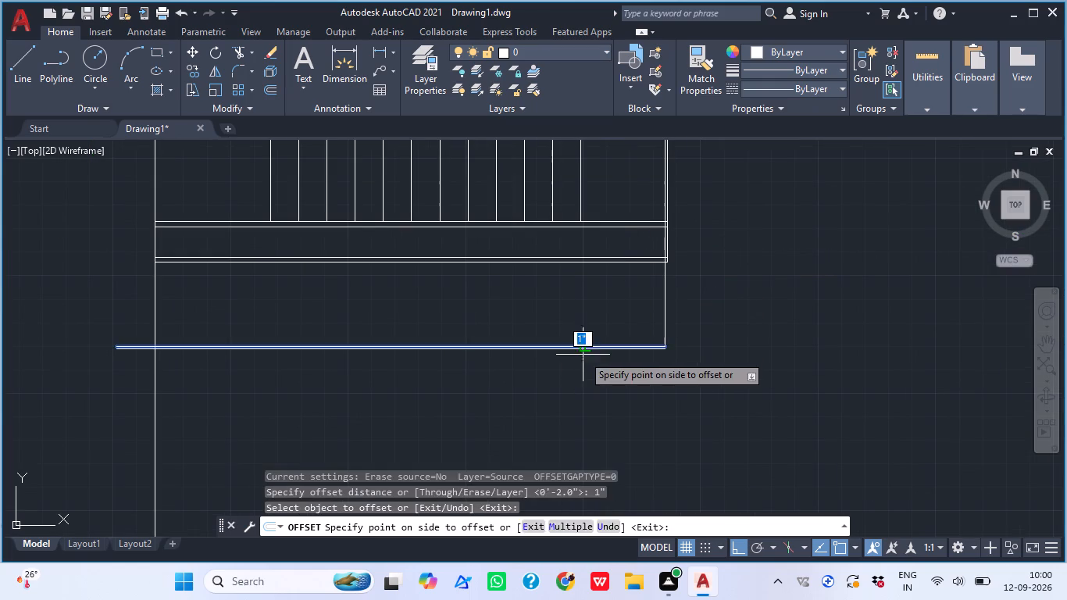
left_click(584, 382)
Offset the inner vertical line rising from the bottom horizontal line 1" outward, away from the layout.
scroll(652, 272, "up", 3)
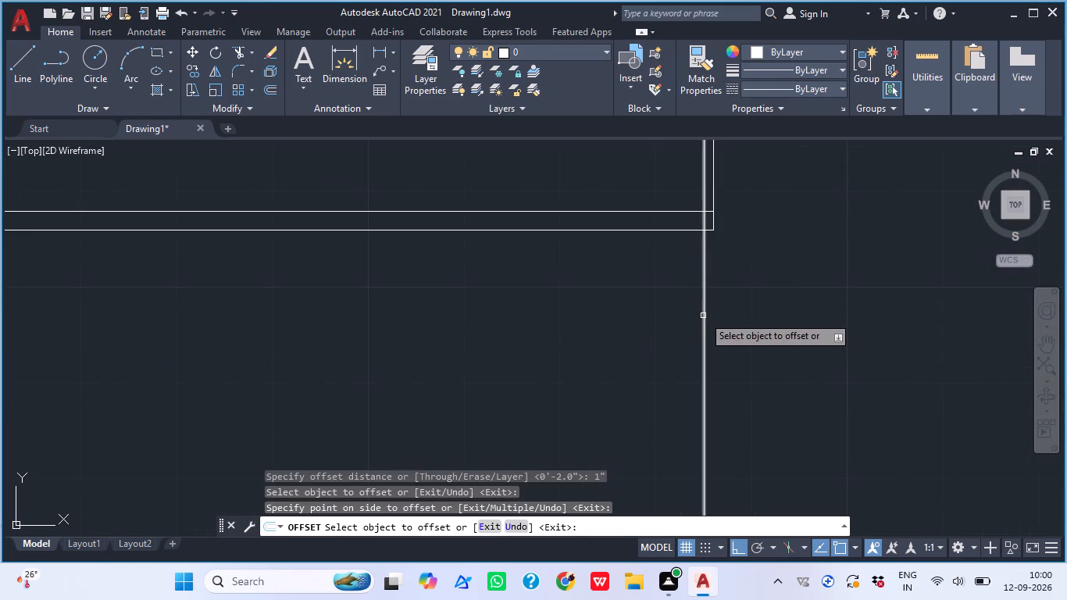
left_click(702, 318)
left_click(733, 312)
scroll(732, 302, "down", 1)
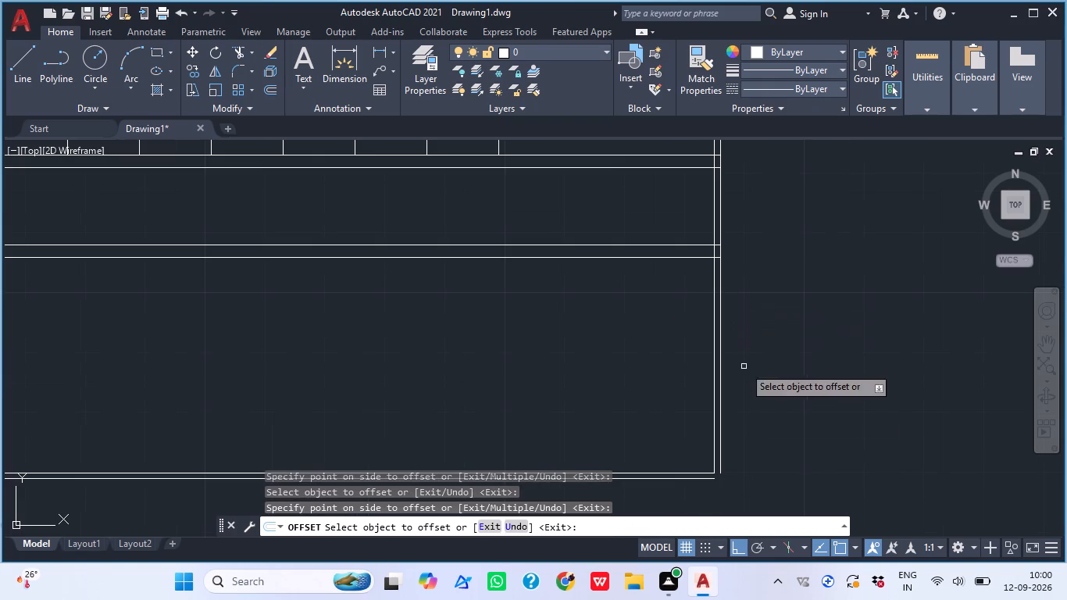
middle_click_drag(712, 480, 658, 420)
scroll(634, 388, "up", 3)
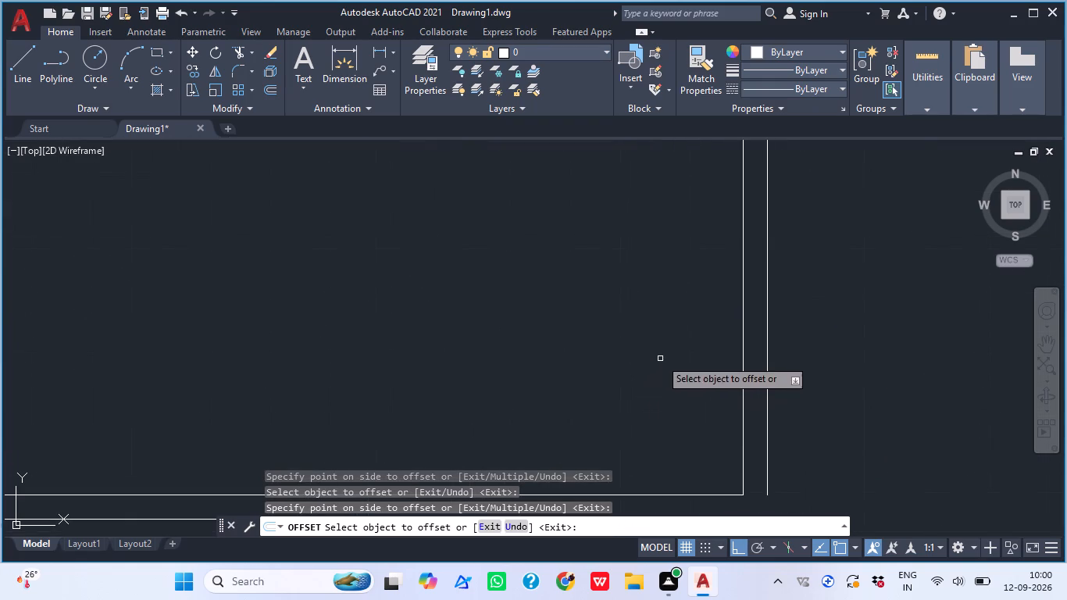
scroll(663, 351, "down", 6)
middle_click_drag(576, 341, 579, 352)
scroll(450, 371, "up", 3)
scroll(476, 327, "down", 1)
middle_click_drag(478, 329, 494, 395)
scroll(578, 306, "down", 1)
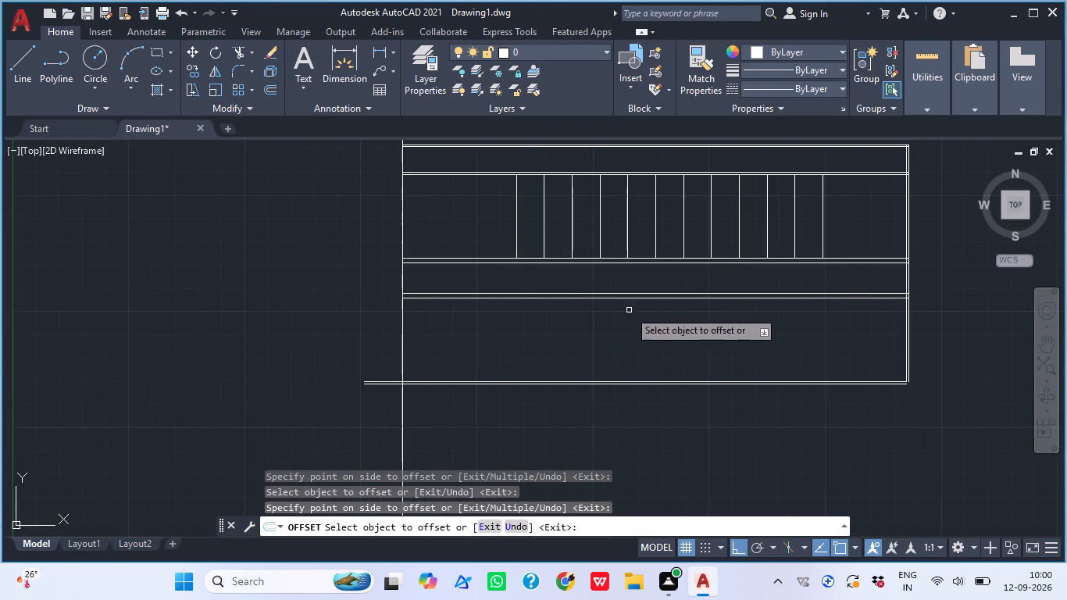
middle_click_drag(621, 310, 600, 317)
key("Escape")
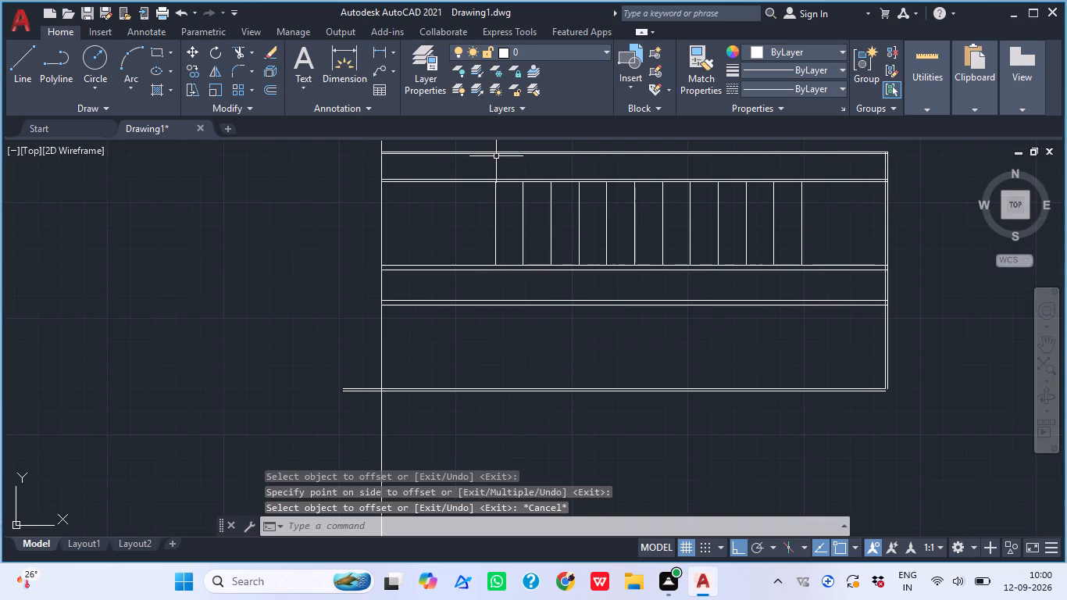
Mirror the row of vertical lines about a horizontal axis midway between the two middle line pairs, keeping the originals.
left_click(477, 172)
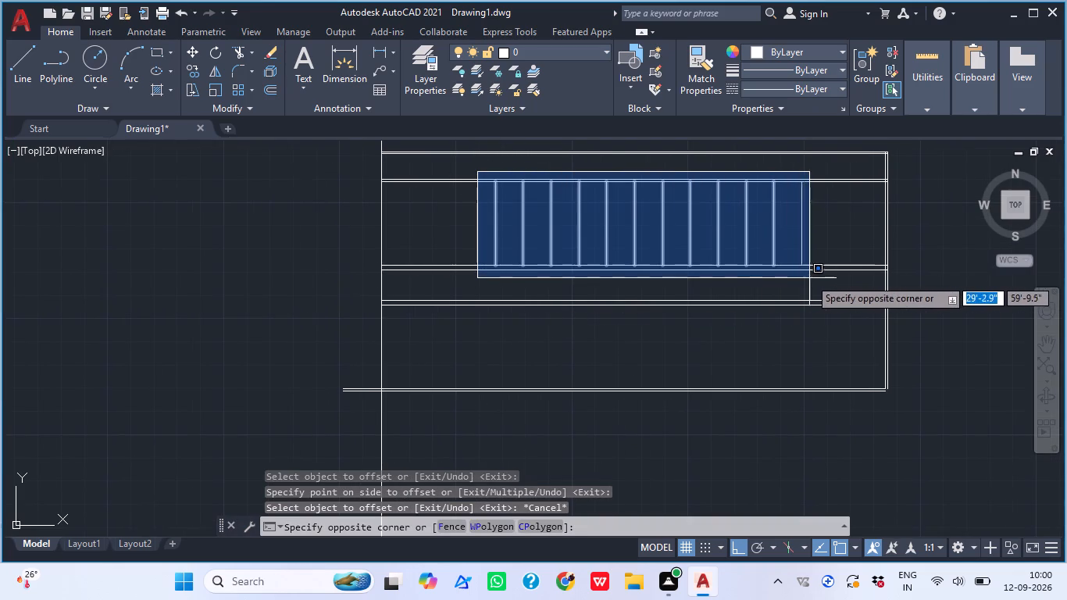
left_click(814, 277)
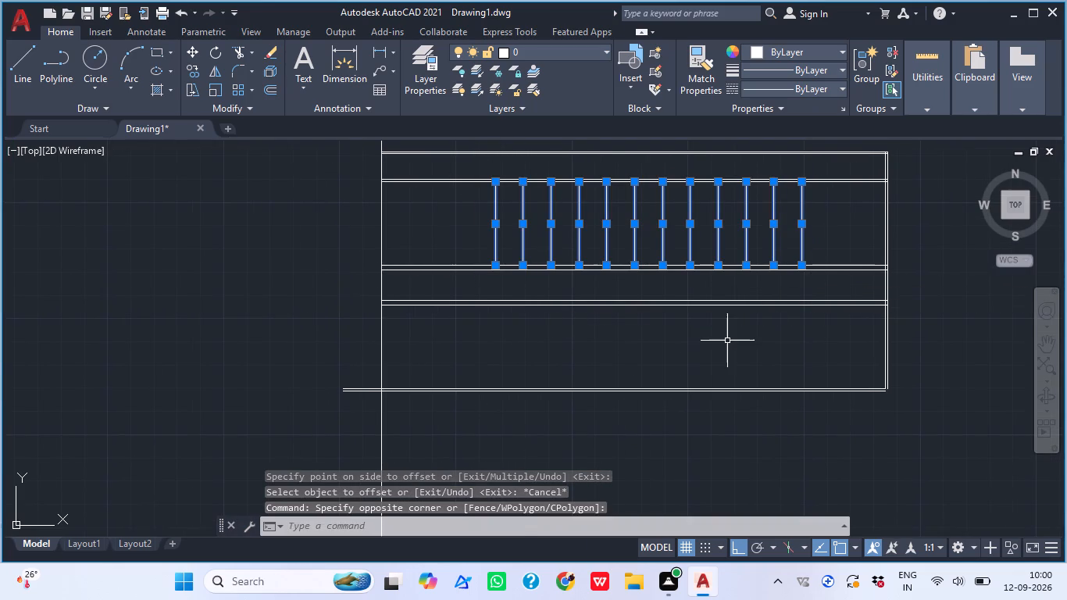
type("MI")
key("space")
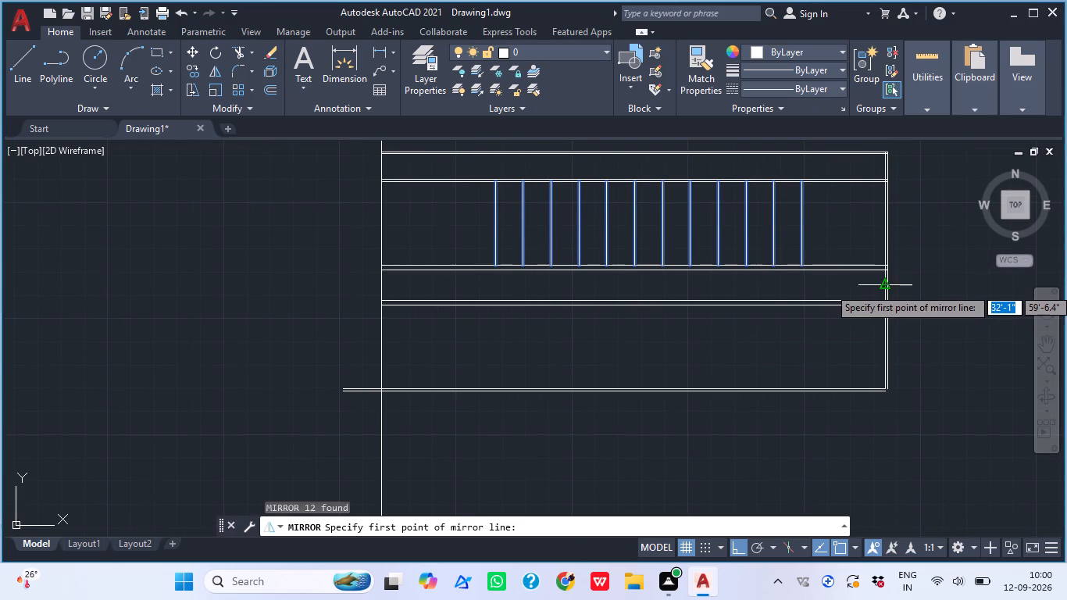
left_click(890, 291)
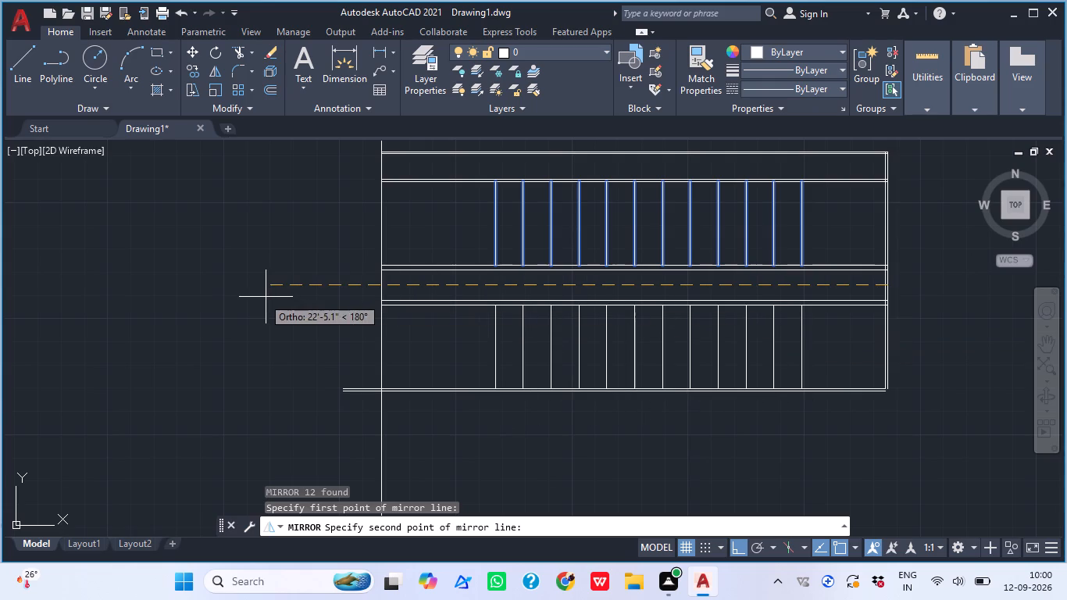
left_click(267, 299)
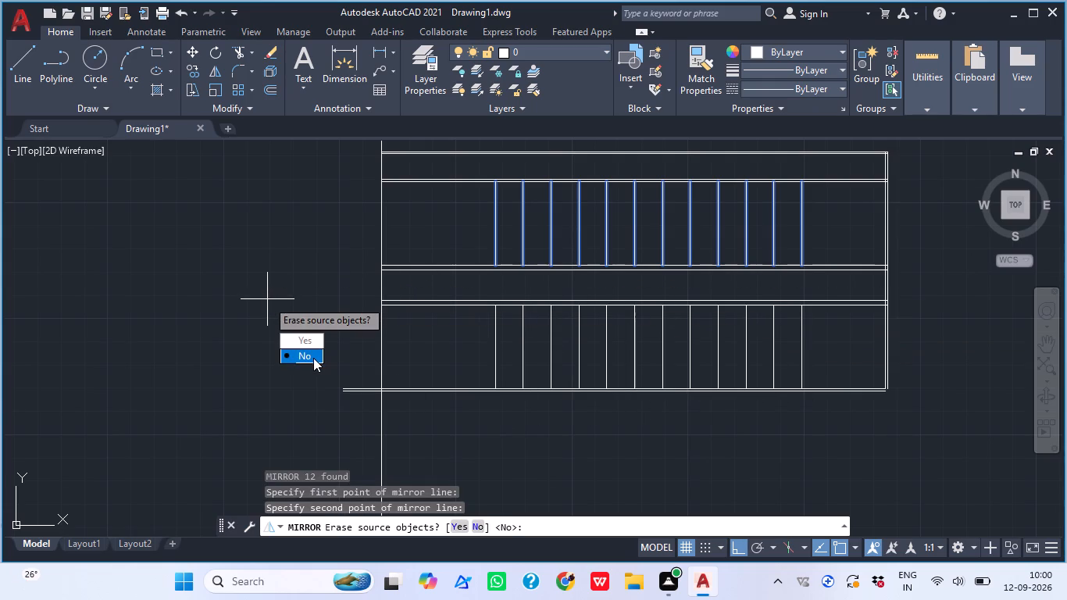
left_click_drag(313, 358, 268, 301)
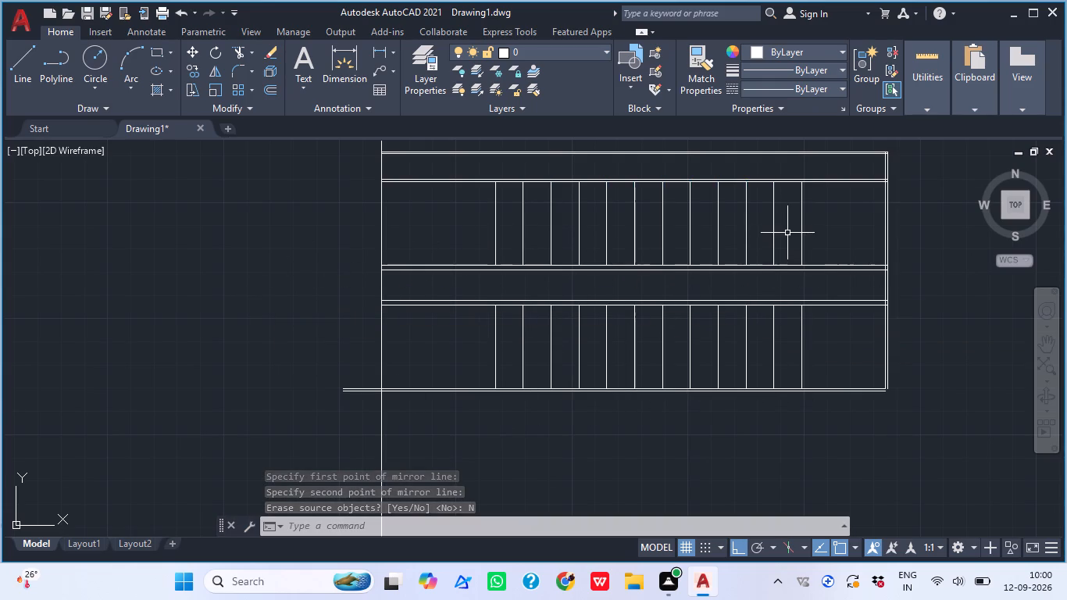
Extend the last vertical line of the upper and lower rows across the adjacent horizontal pair toward the central gap.
scroll(816, 206, "up", 2)
middle_click_drag(812, 277, 798, 272)
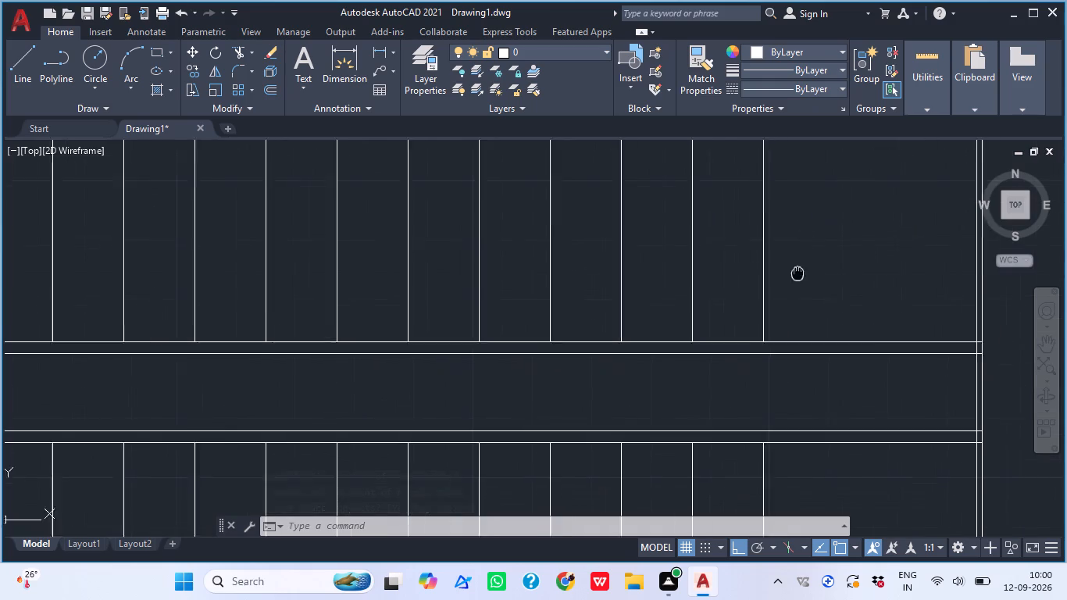
middle_click_drag(798, 272, 458, 206)
scroll(459, 277, "up", 1)
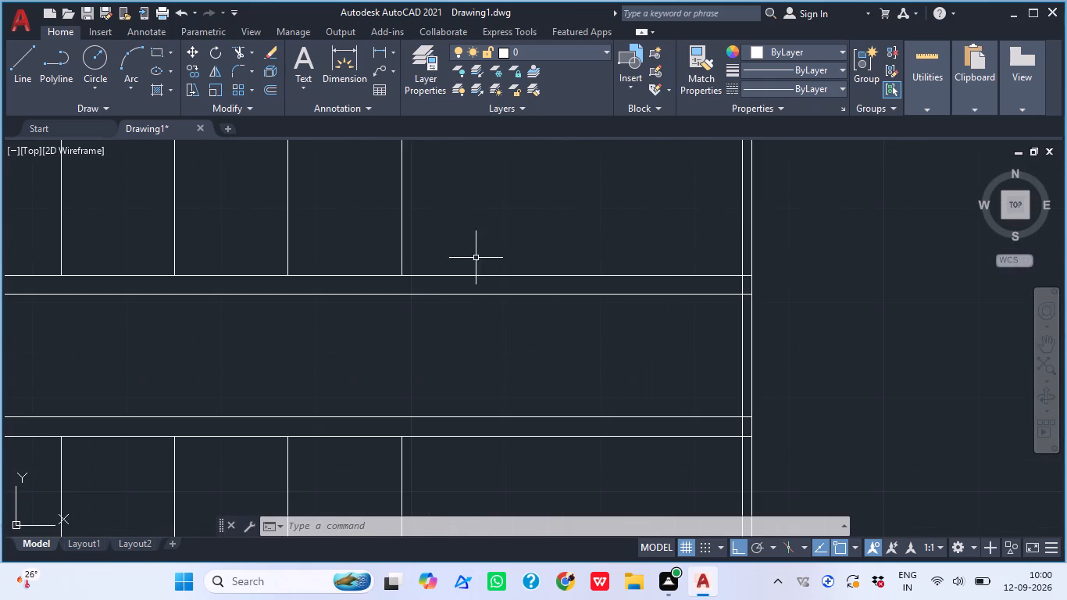
key("e")
key("x")
key("space")
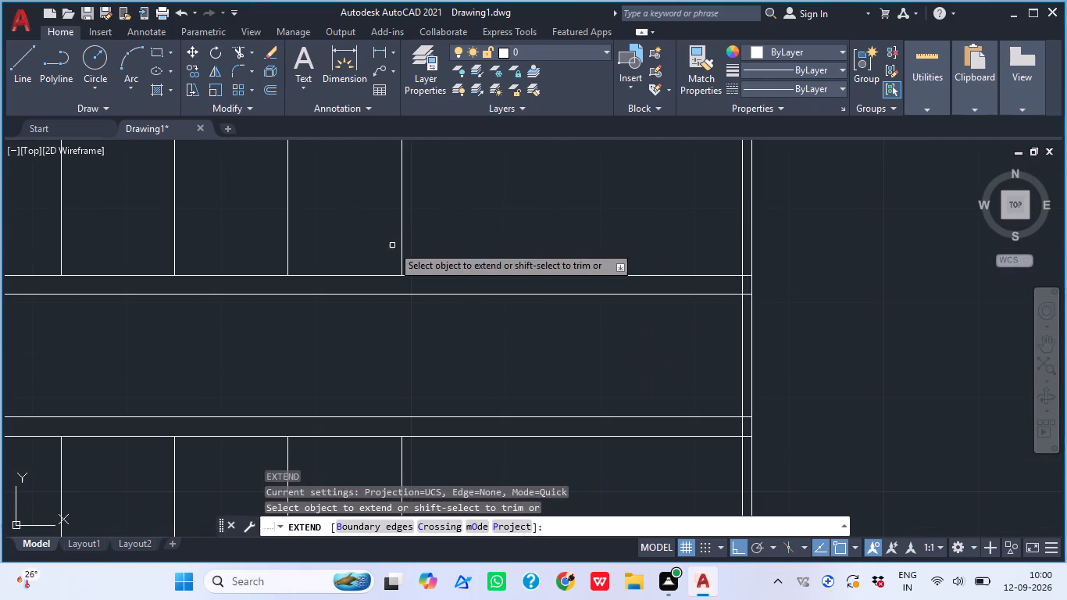
left_click(391, 246)
left_click(437, 262)
left_click(394, 458)
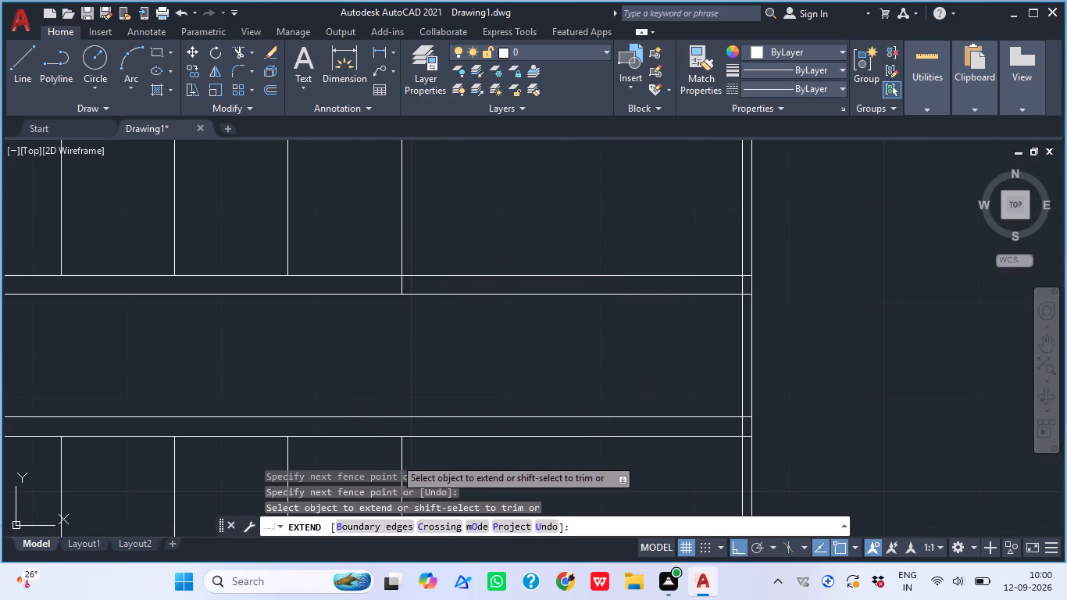
left_click(458, 472)
left_click(471, 455)
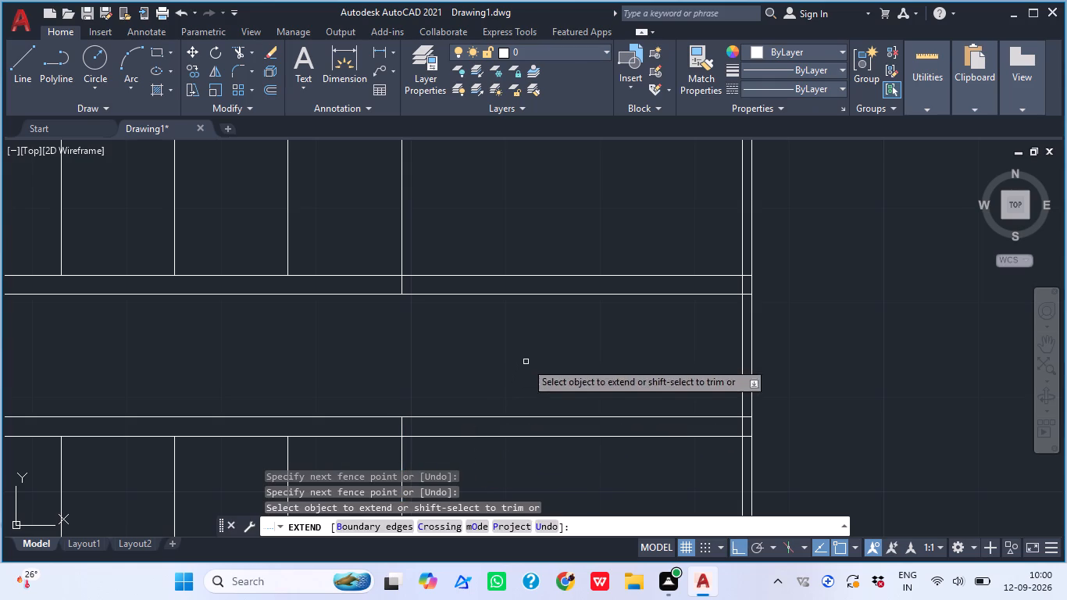
left_click(581, 255)
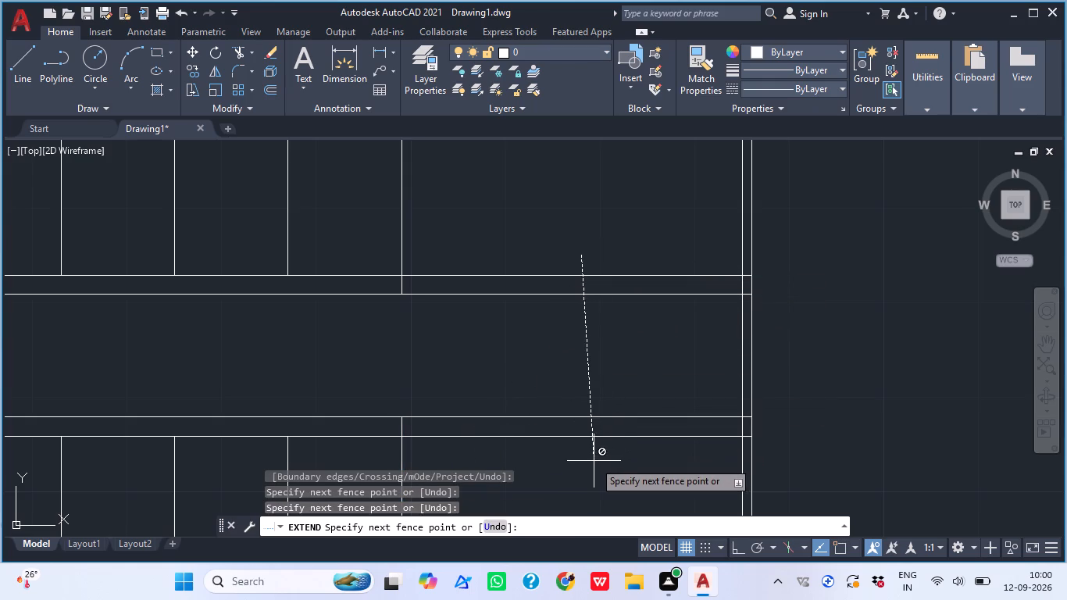
key("Escape")
Trim the four middle horizontal lines between the last vertical lines of the rows and the double vertical line.
type("TR")
key("space")
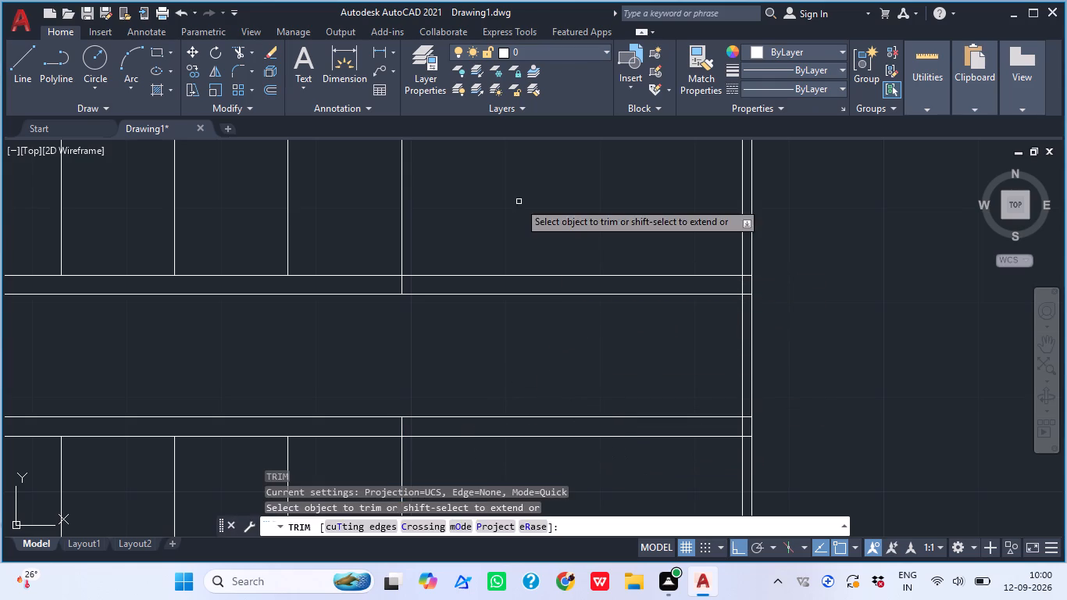
left_click(530, 197)
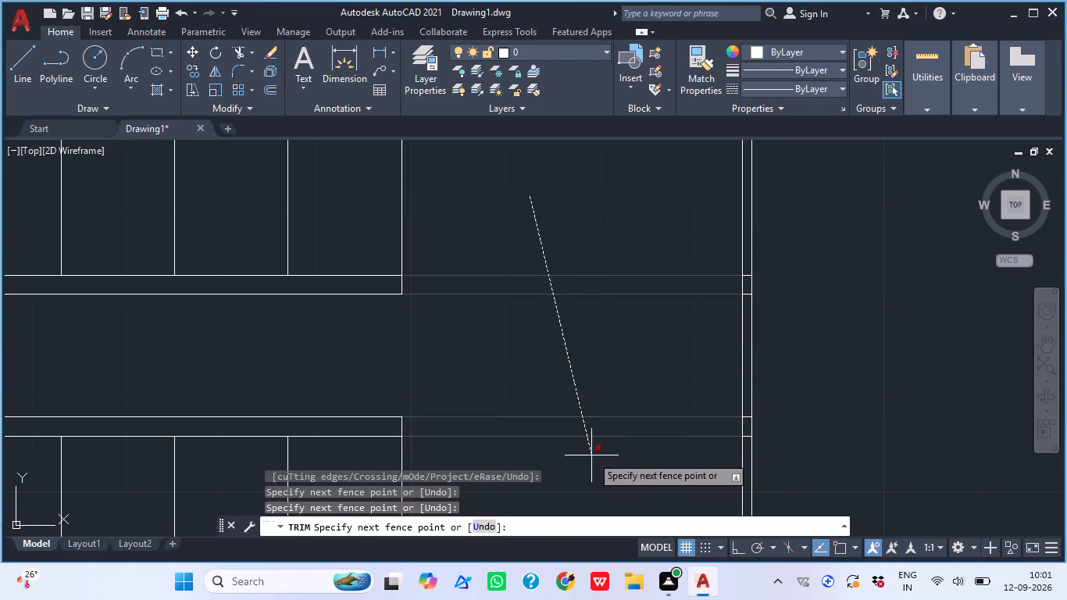
left_click(591, 456)
key("Escape")
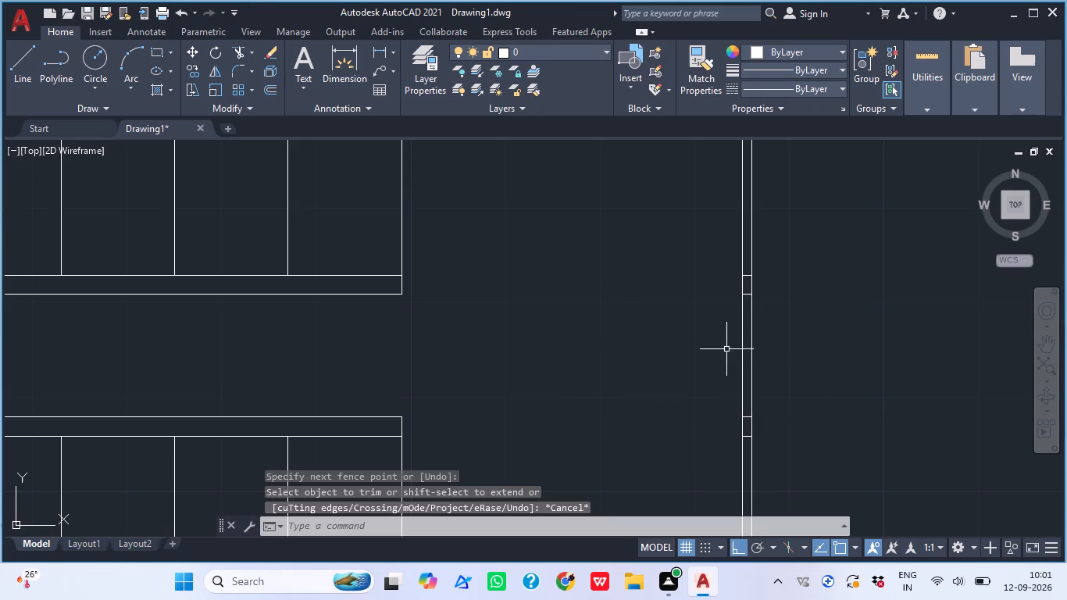
Trim the four short horizontal segments left inside the double vertical line.
key("space")
scroll(761, 323, "up", 3)
left_click(705, 191)
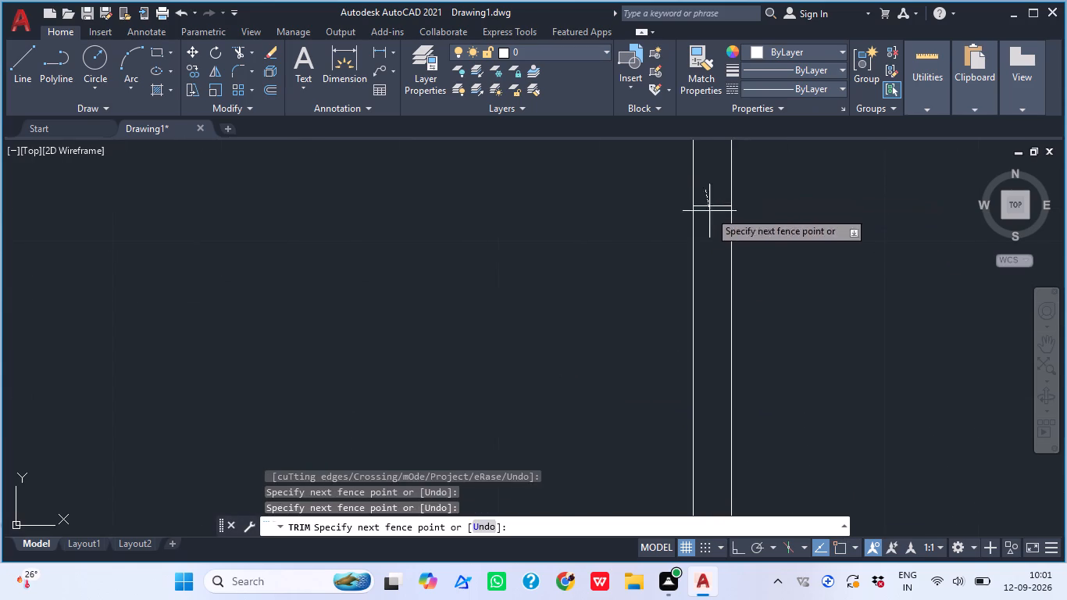
left_click(717, 260)
scroll(705, 253, "down", 3)
scroll(705, 215, "up", 1)
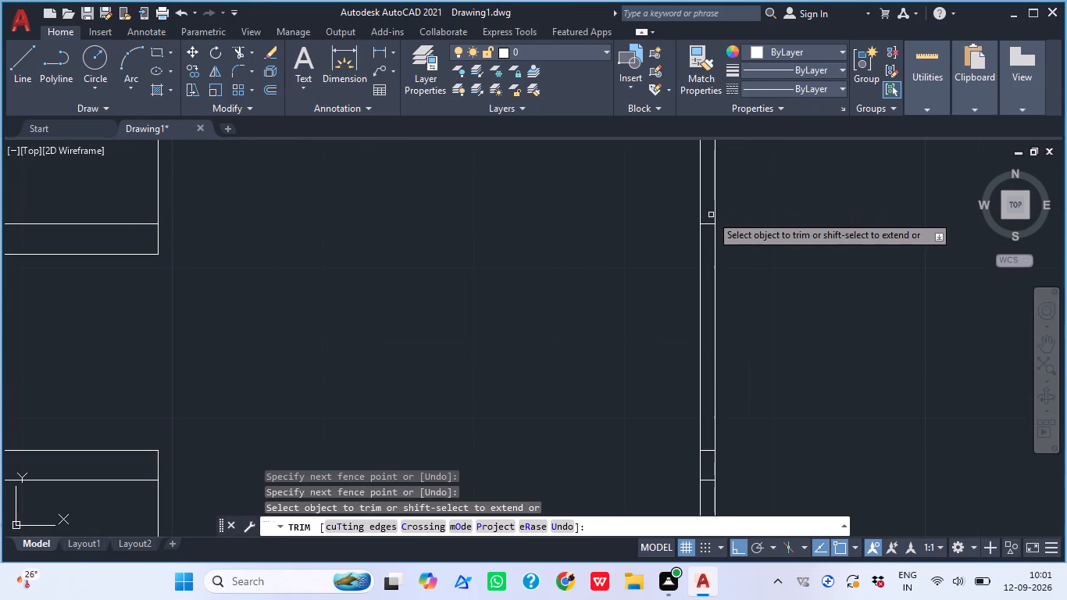
left_click(710, 202)
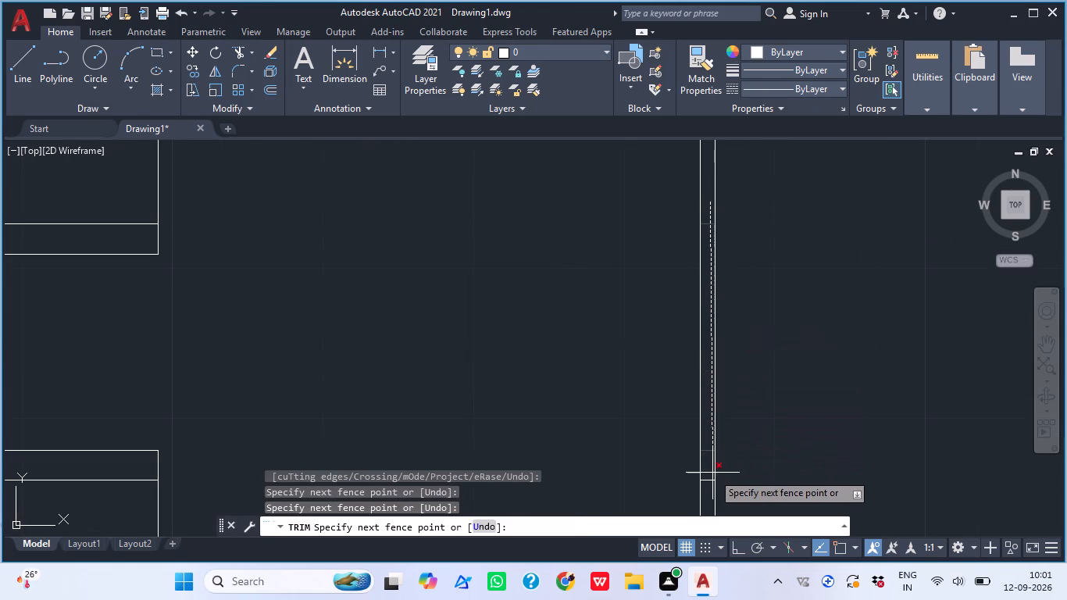
left_click(708, 487)
scroll(613, 363, "up", 1)
scroll(656, 373, "down", 1)
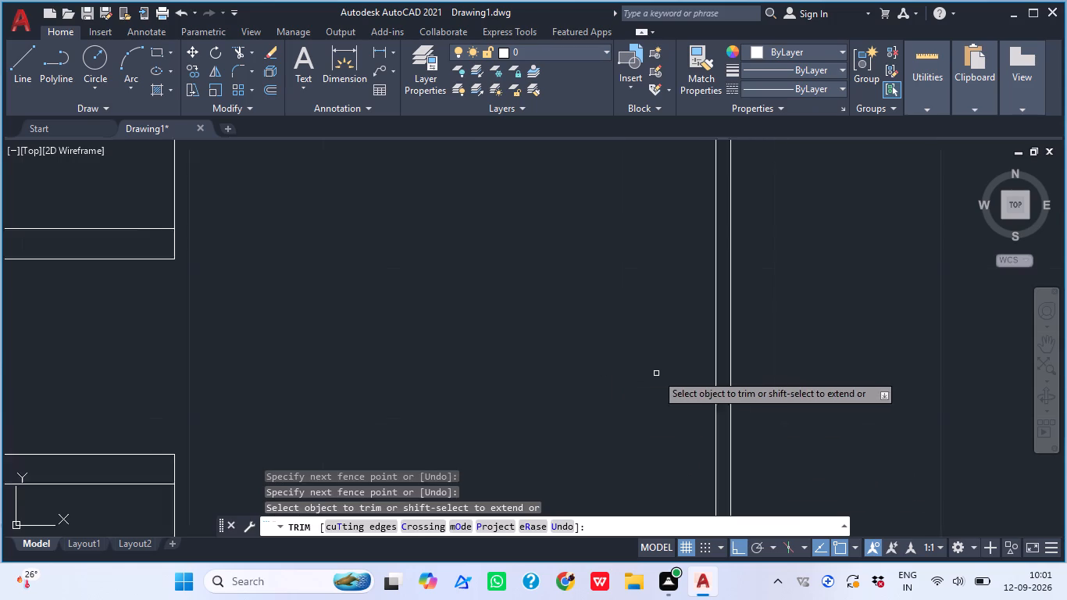
scroll(656, 373, "down", 1)
key("Escape")
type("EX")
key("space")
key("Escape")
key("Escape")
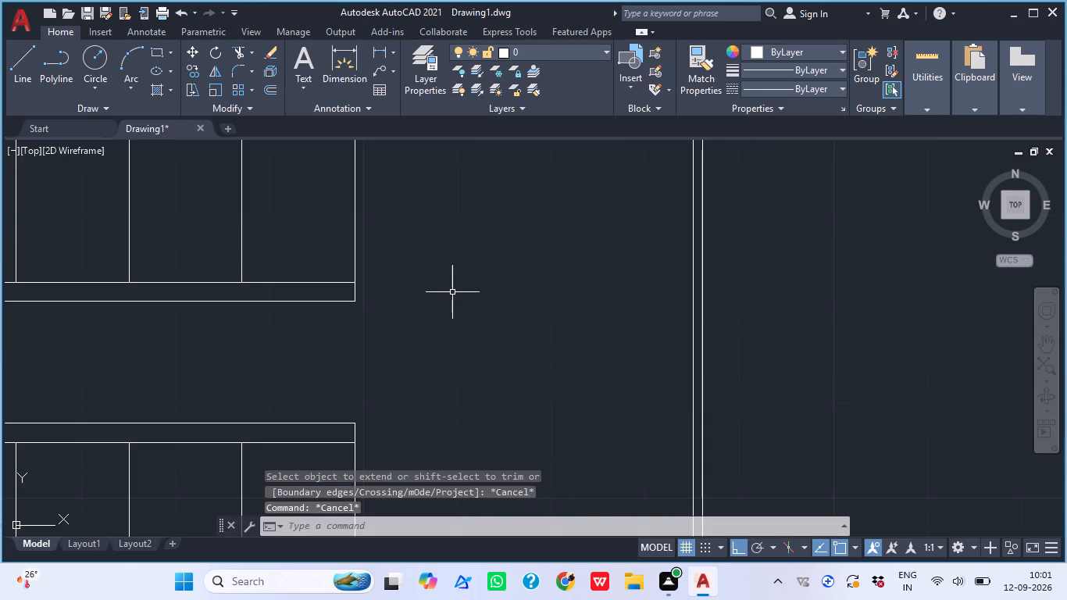
Fillet the two horizontal lines facing each other across the central gap to close their trimmed ends with a semicircle.
key("f")
key("space")
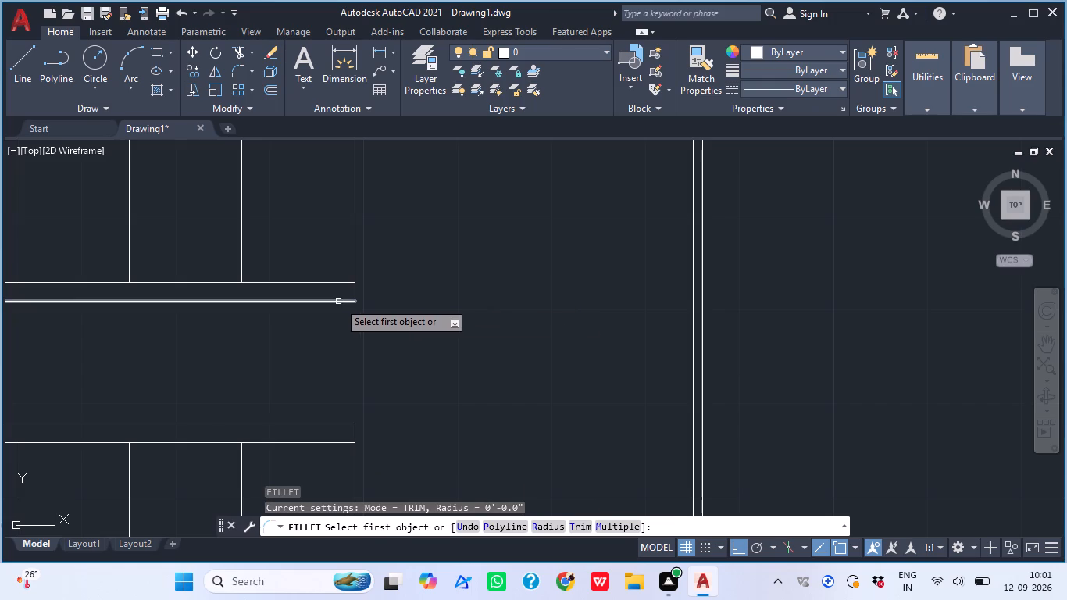
left_click(338, 303)
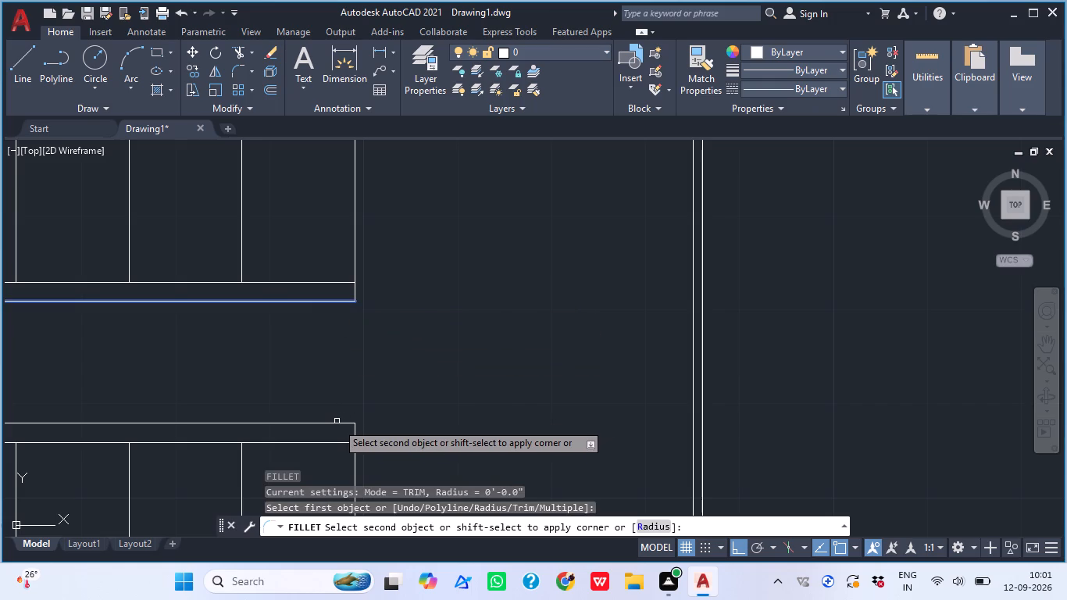
left_click(341, 425)
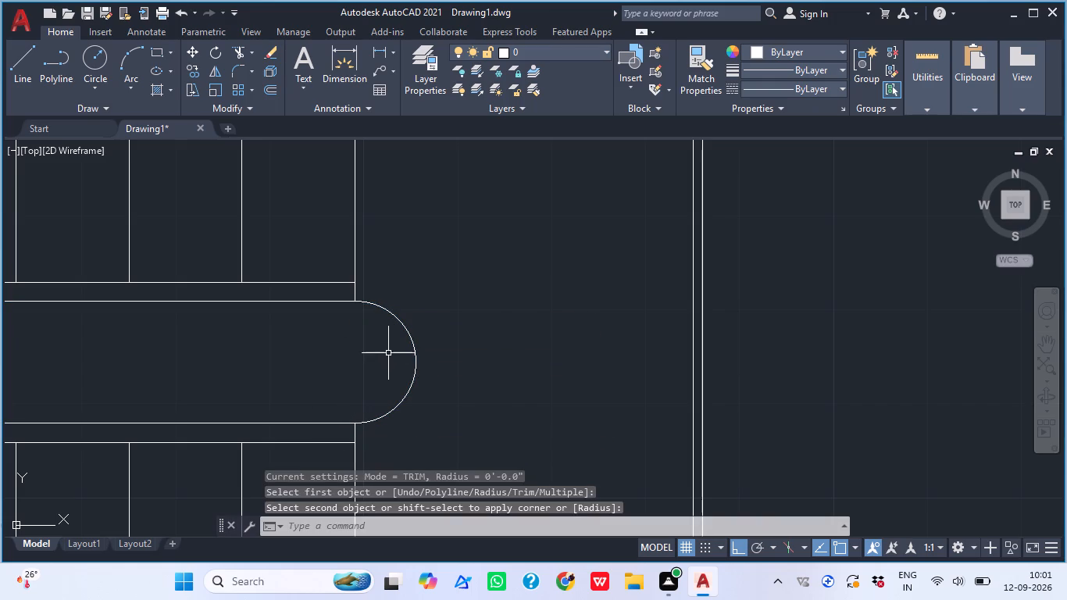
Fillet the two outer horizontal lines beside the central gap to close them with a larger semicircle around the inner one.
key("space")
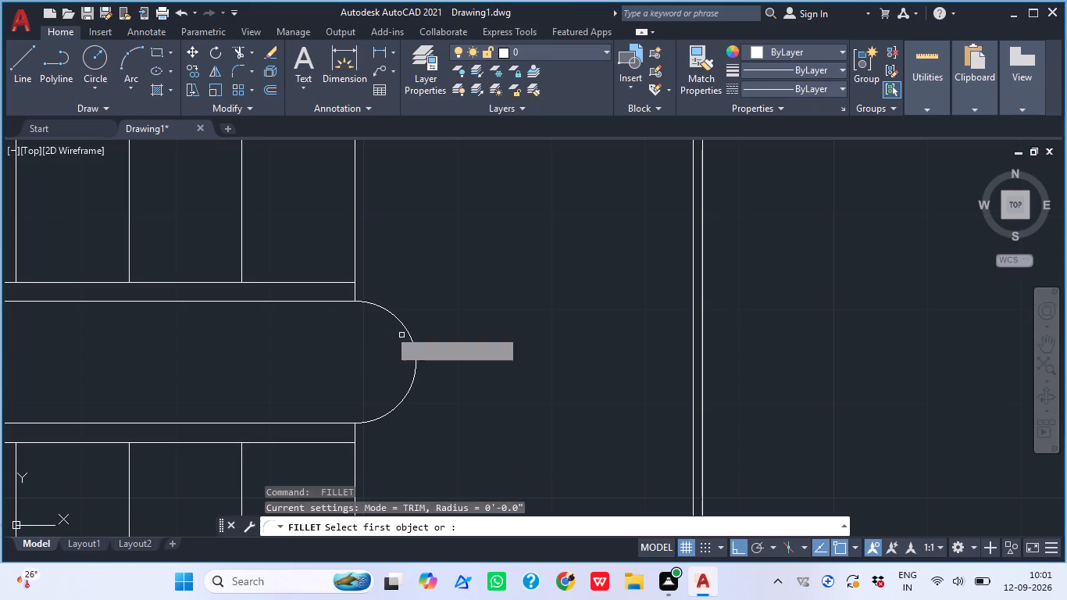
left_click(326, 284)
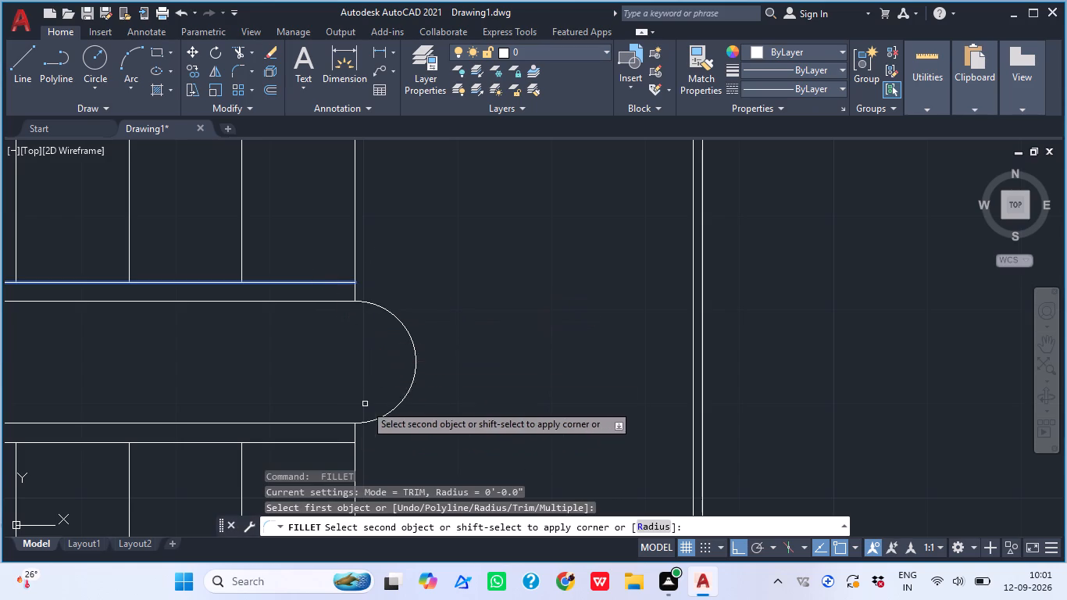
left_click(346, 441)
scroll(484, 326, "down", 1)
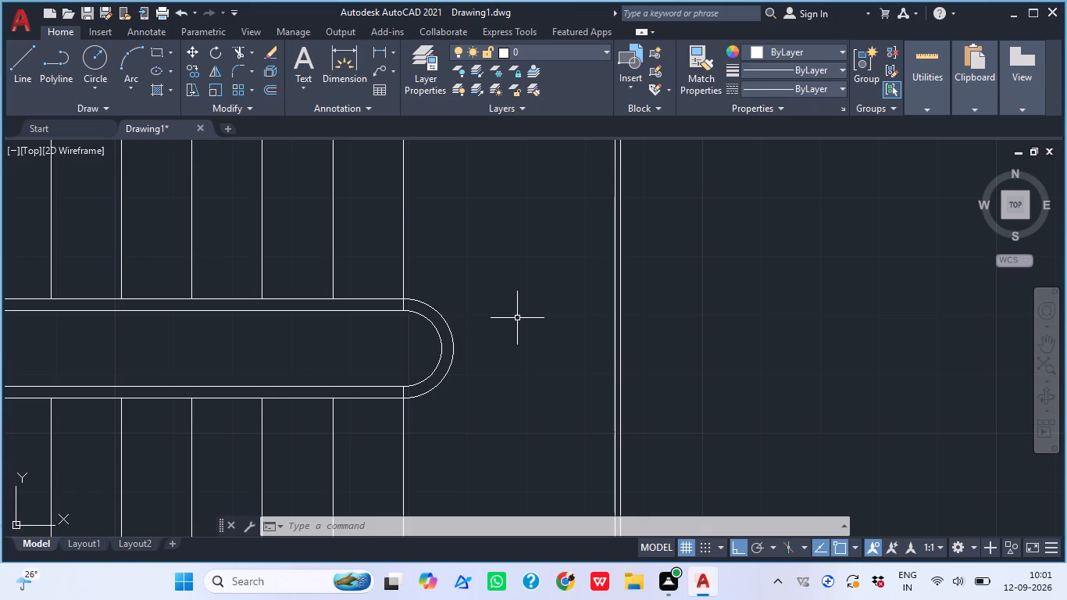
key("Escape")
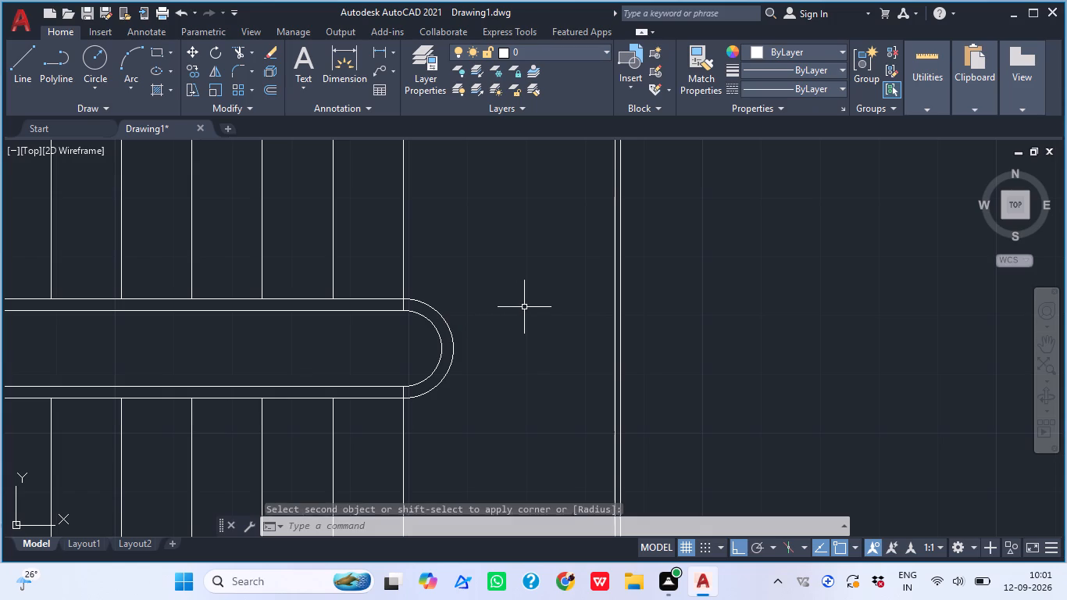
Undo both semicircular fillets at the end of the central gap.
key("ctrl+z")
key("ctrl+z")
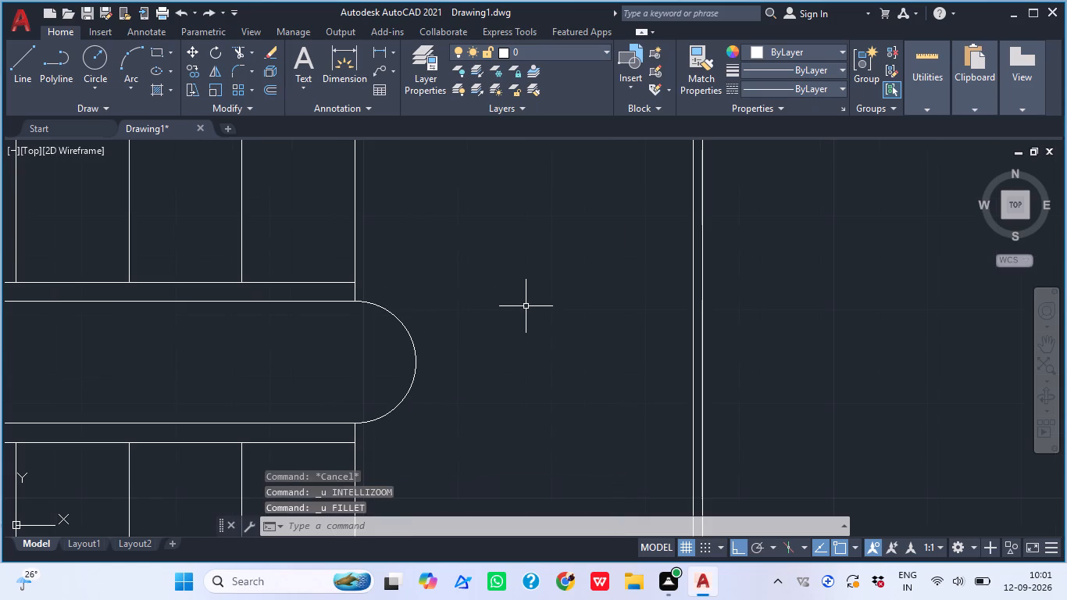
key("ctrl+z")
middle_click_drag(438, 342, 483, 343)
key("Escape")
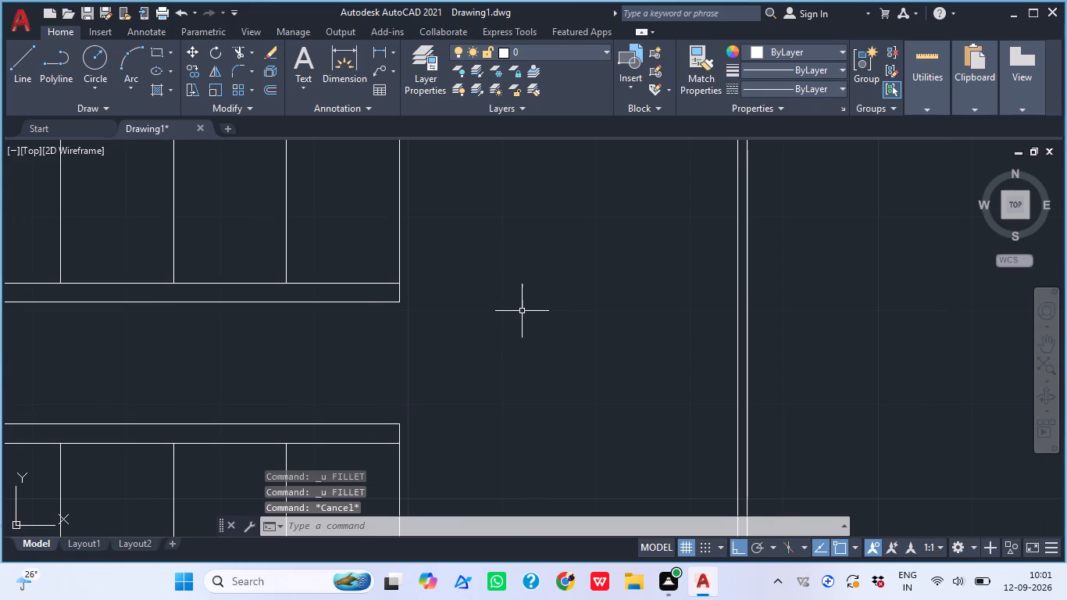
Draw a vertical line about 1'-1" long across the central gap, joining the ends of its two facing horizontal lines.
type("L")
key("space")
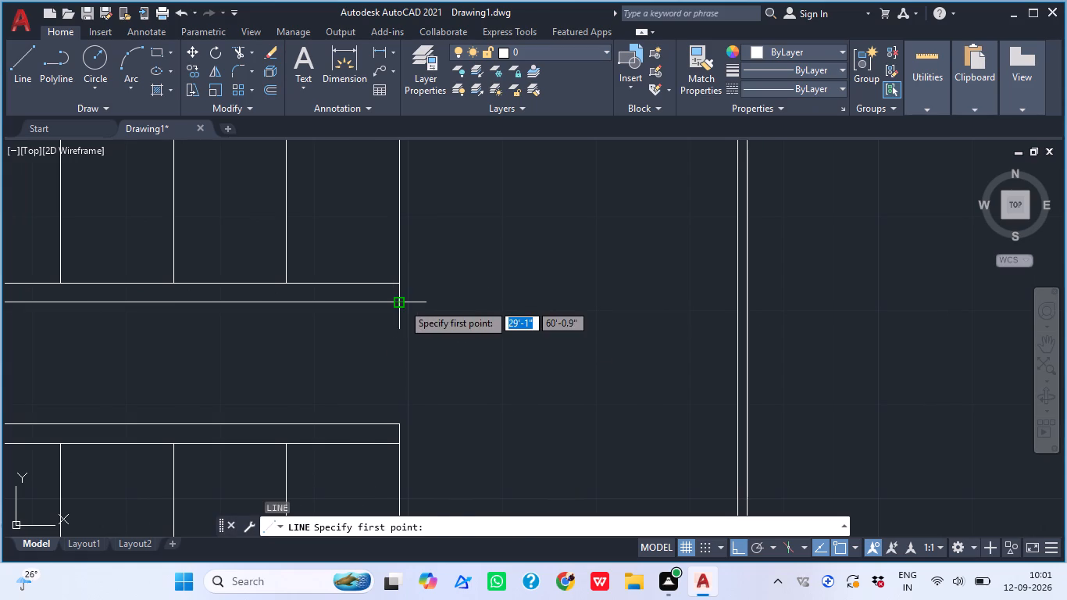
left_click(402, 303)
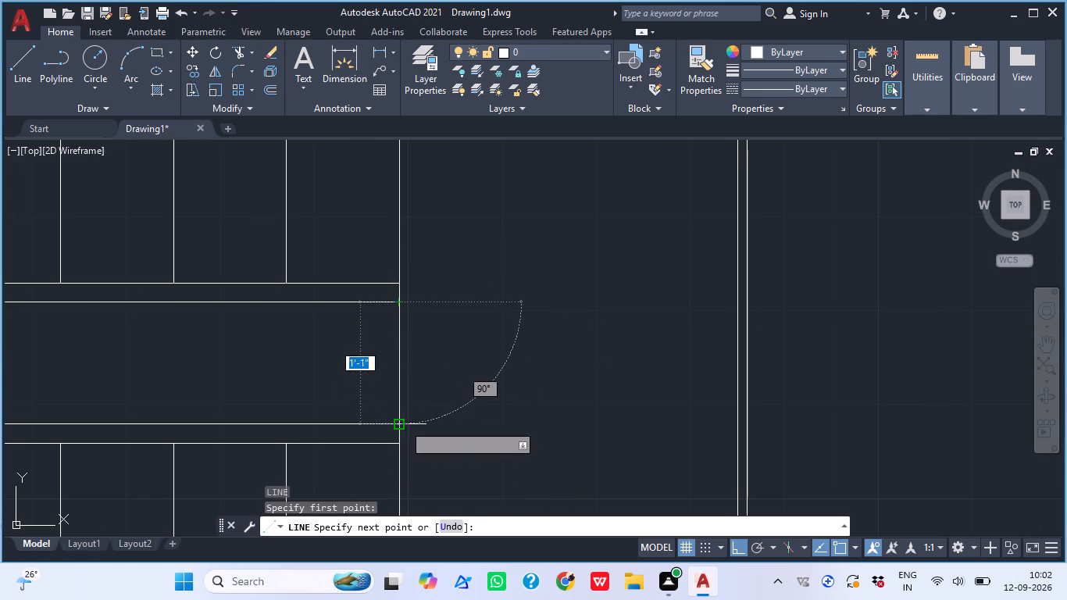
left_click(401, 431)
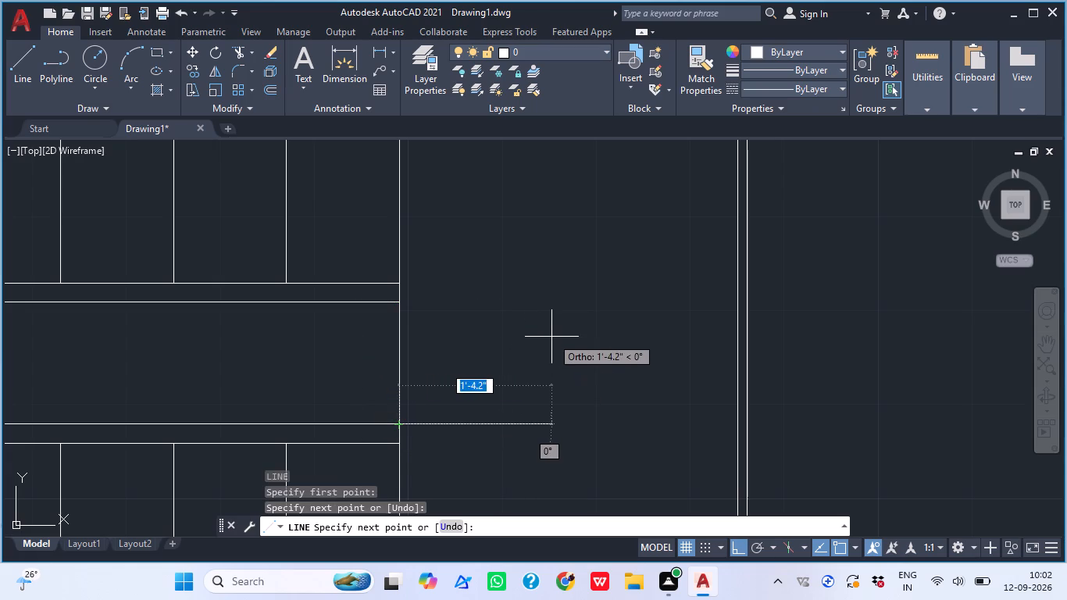
key("Escape")
Offset the central gap's vertical closing line 2" inward, into the gap.
middle_click_drag(507, 355, 548, 340)
type("O")
key("space")
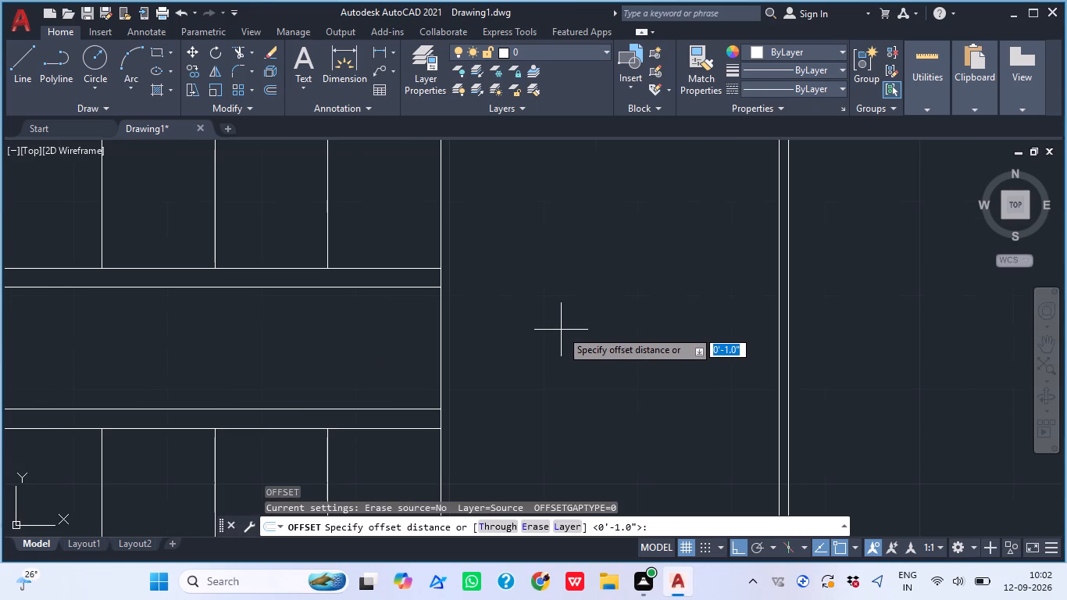
key("2")
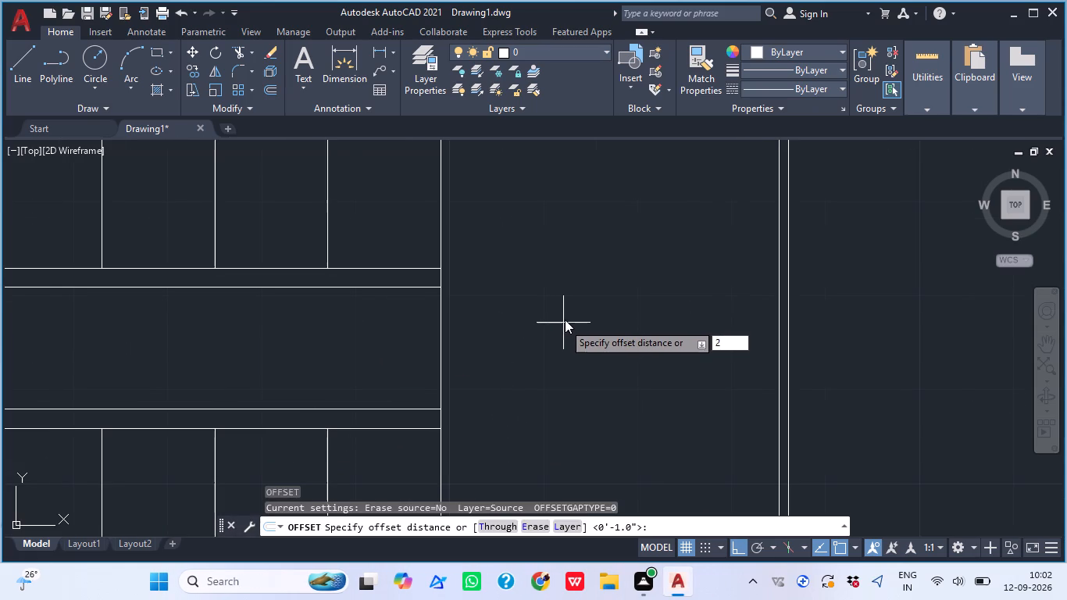
key("shift+quotedbl")
key("Return")
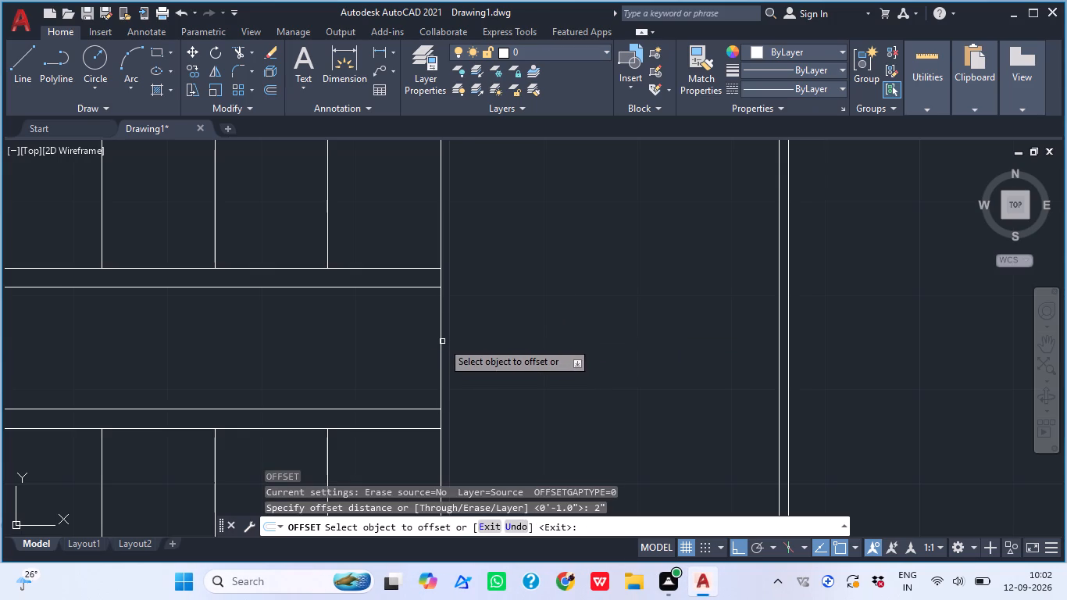
left_click(441, 341)
left_click(383, 352)
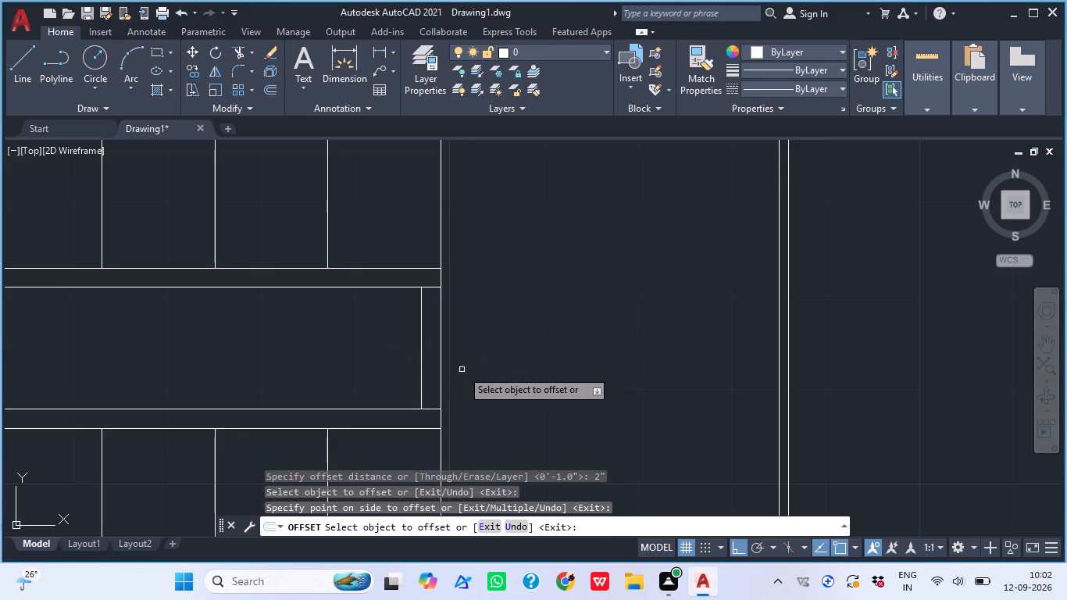
key("Escape")
Trim the short ends of the two inner horizontal lines that extend past the inner closing line, leaving square corners.
key("t")
type("R")
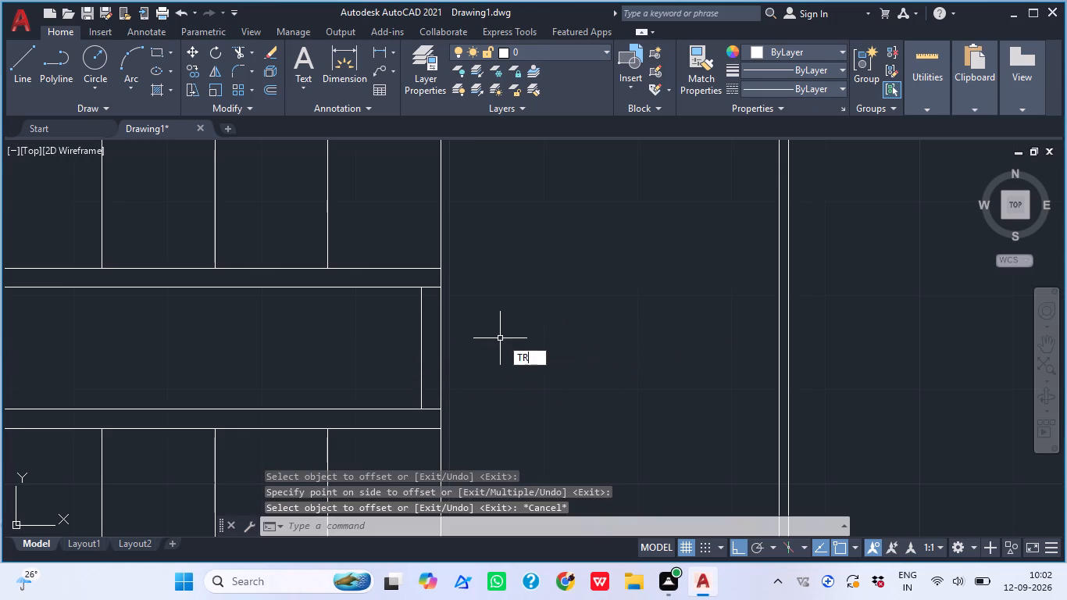
key("space")
scroll(451, 309, "up", 2)
left_click(397, 251)
left_click(398, 298)
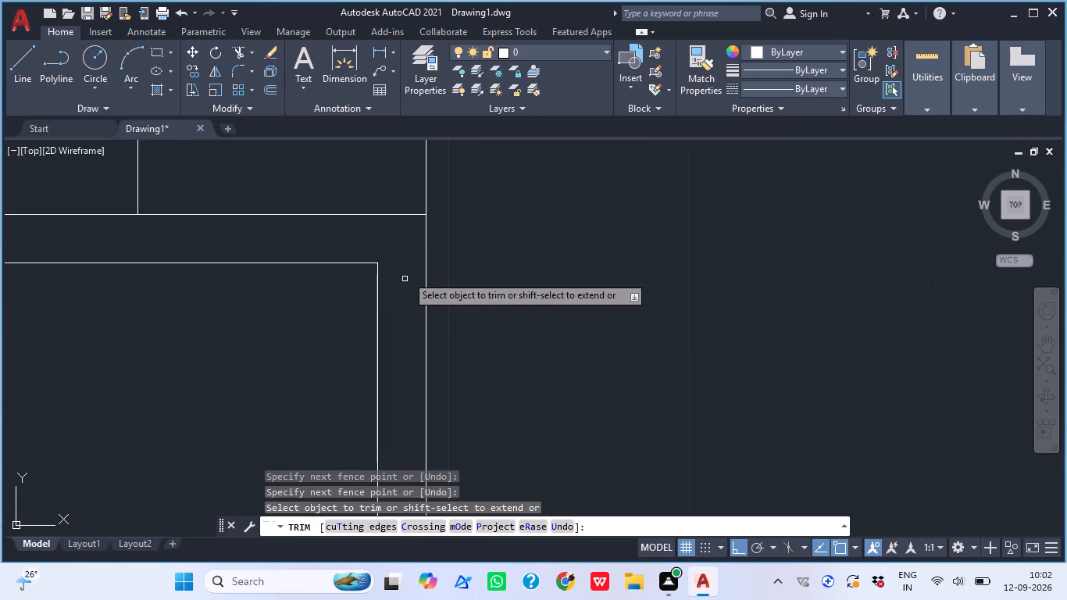
scroll(412, 270, "down", 3)
scroll(417, 372, "up", 3)
left_click(372, 246)
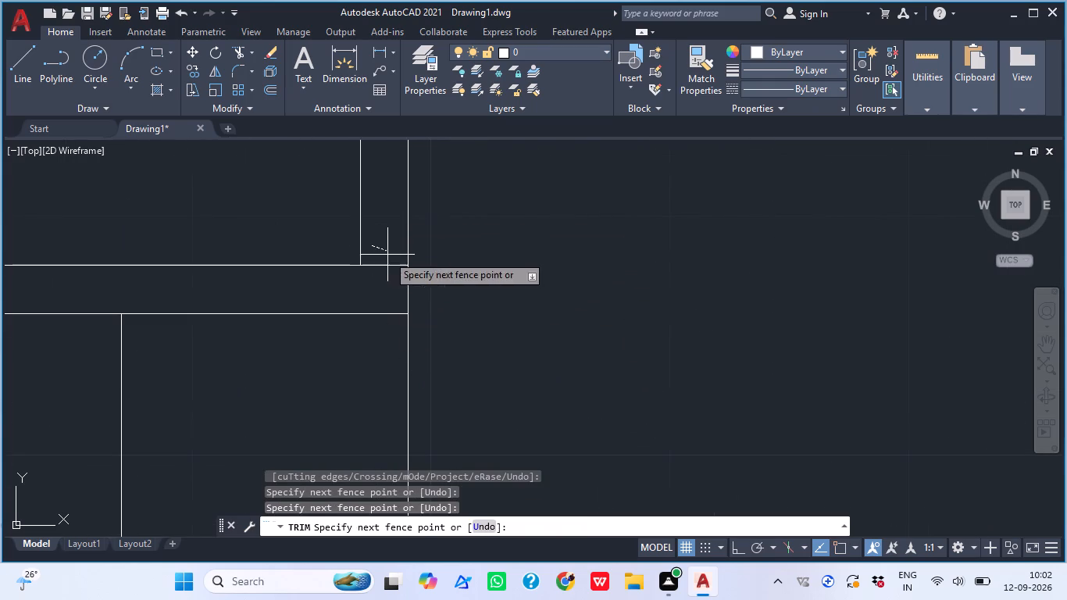
left_click(391, 290)
scroll(405, 287, "down", 2)
middle_click_drag(431, 309, 443, 385)
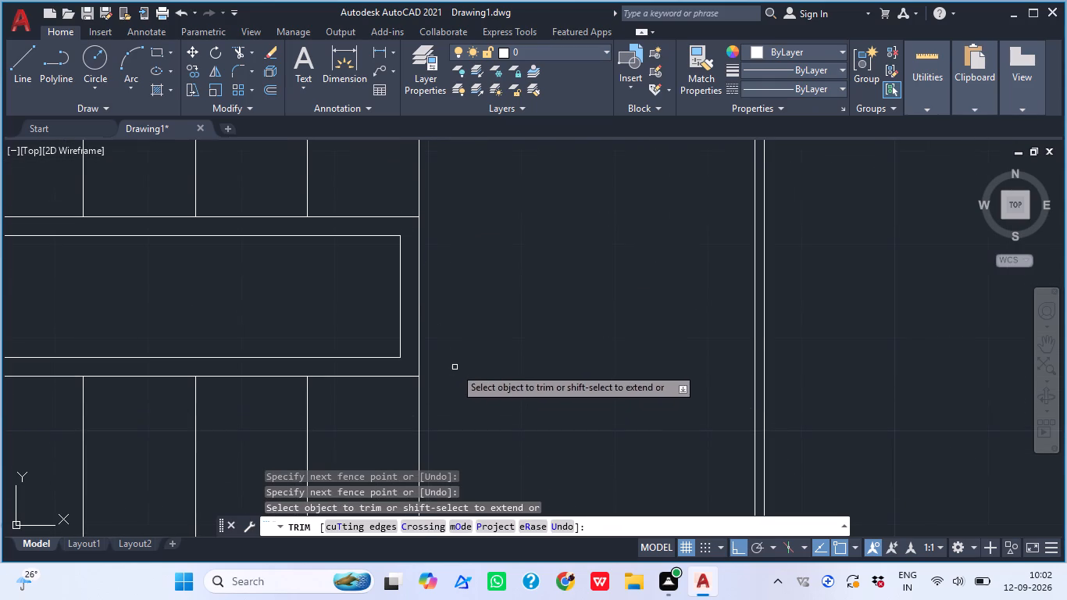
key("Escape")
Examine the whole stair layout, including the squared central end and the surrounding double lines.
scroll(474, 342, "down", 1)
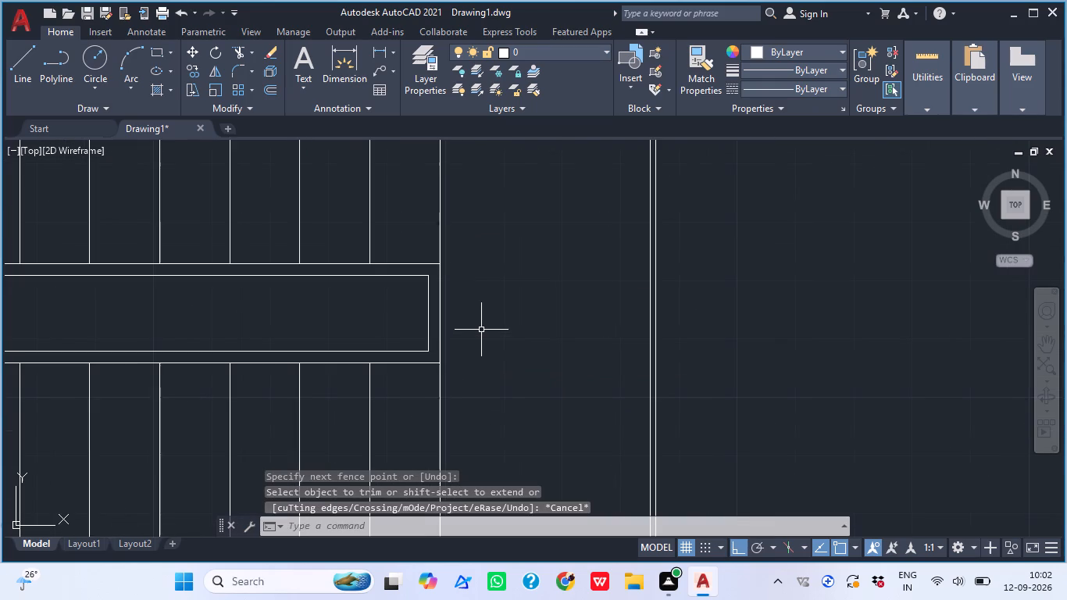
scroll(504, 316, "down", 1)
middle_click_drag(513, 319, 522, 325)
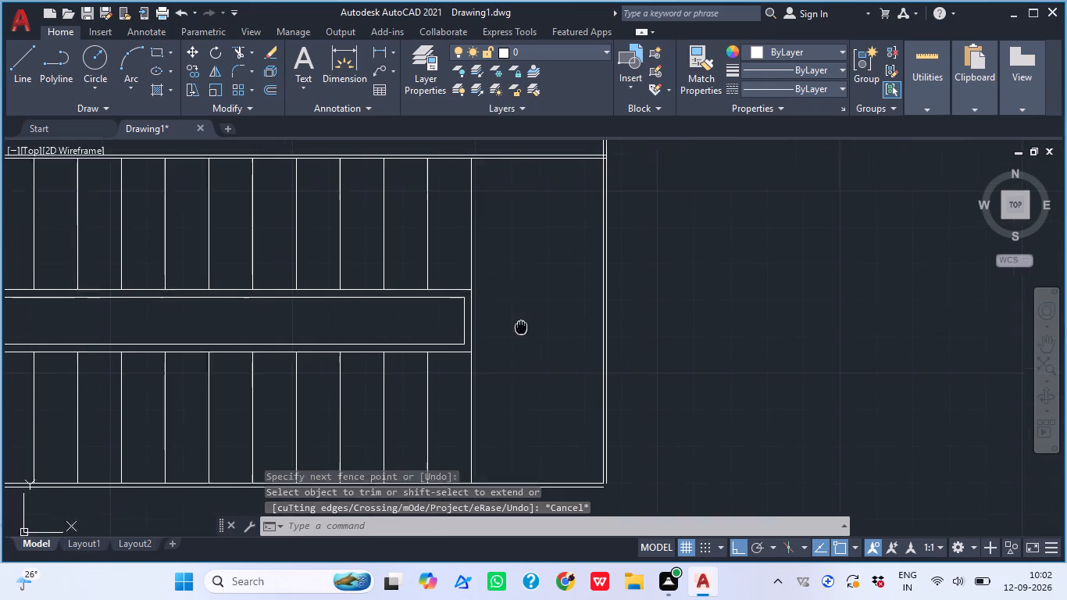
middle_click_drag(522, 325, 536, 317)
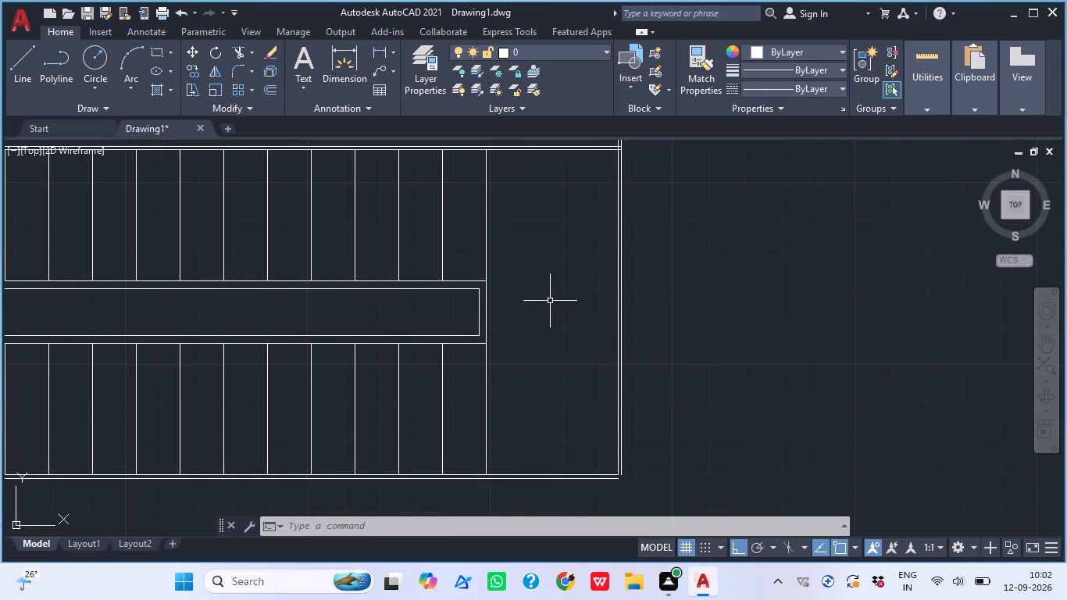
middle_click_drag(532, 300, 550, 311)
scroll(560, 298, "down", 1)
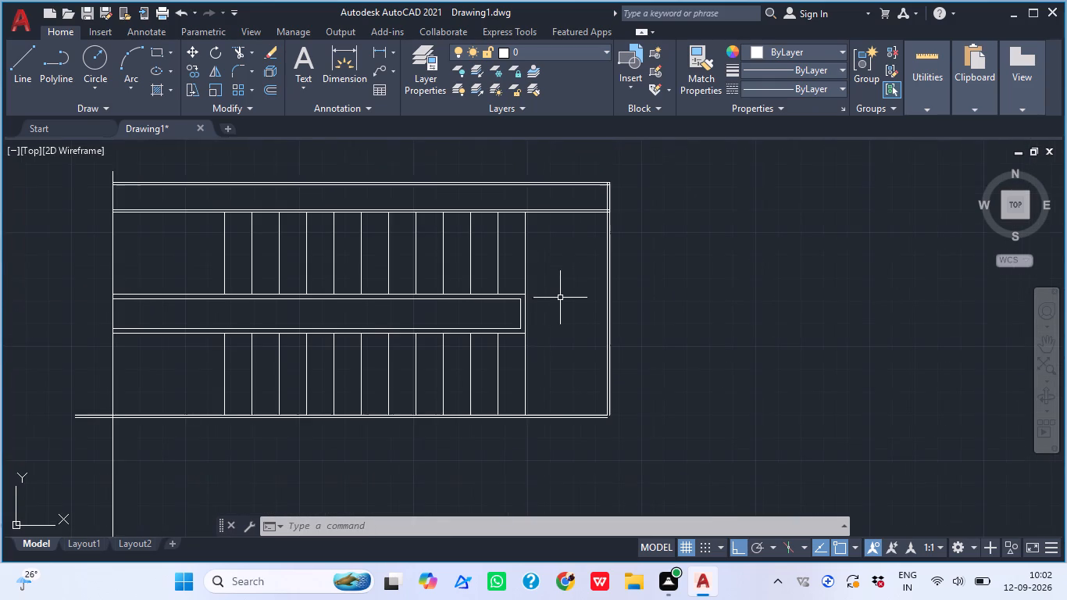
middle_click_drag(560, 309, 558, 320)
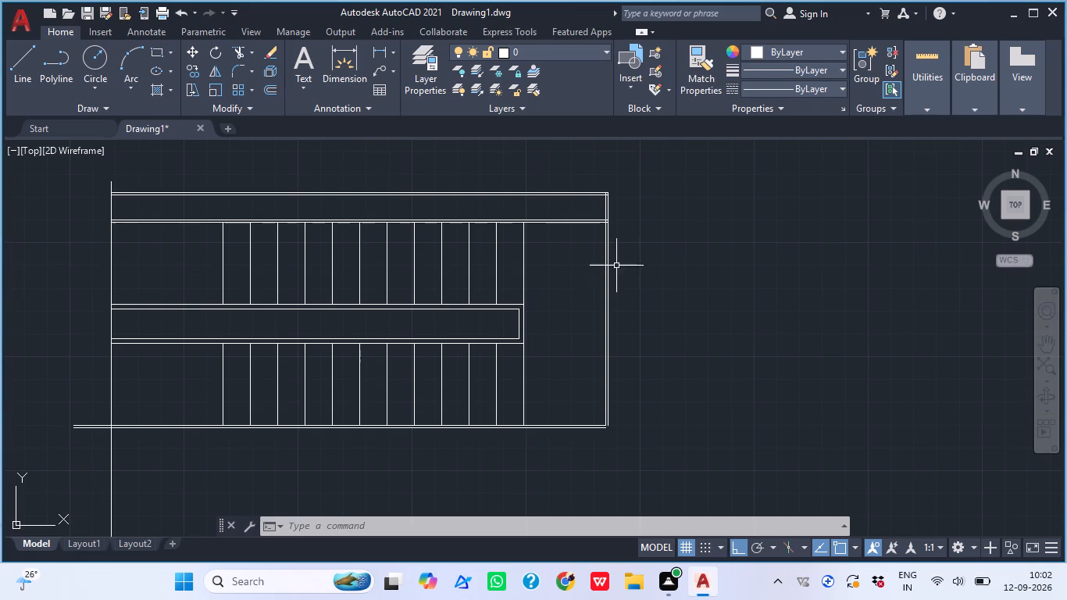
scroll(628, 262, "up", 1)
middle_click_drag(632, 287, 539, 321)
scroll(544, 321, "up", 1)
scroll(550, 295, "down", 2)
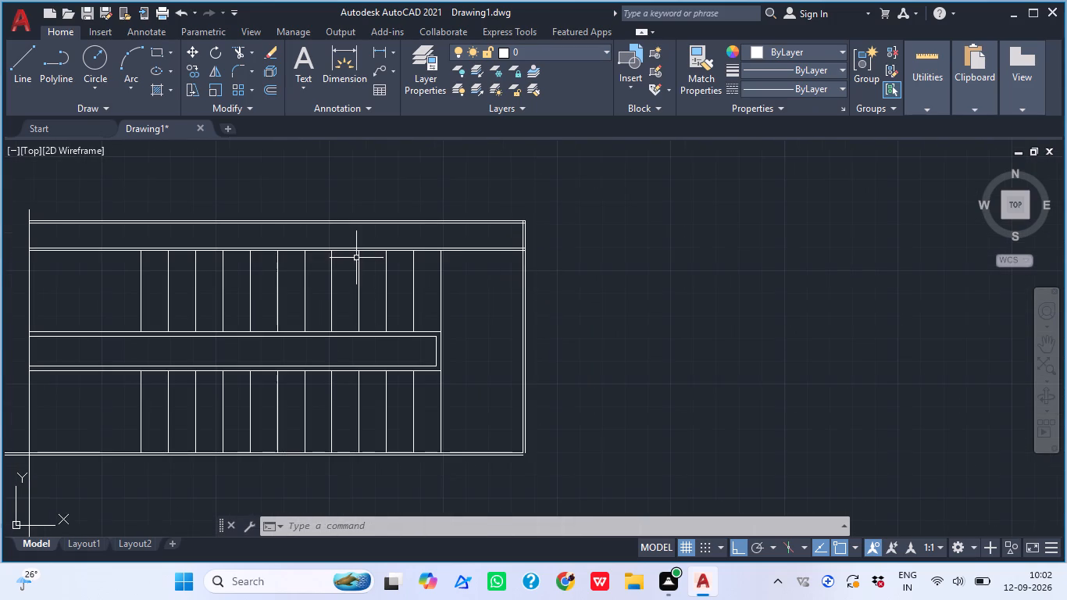
Measure the clear vertical spacing between the two upper horizontal double lines at their corner with a linear dimension.
scroll(406, 211, "up", 1)
left_click(384, 56)
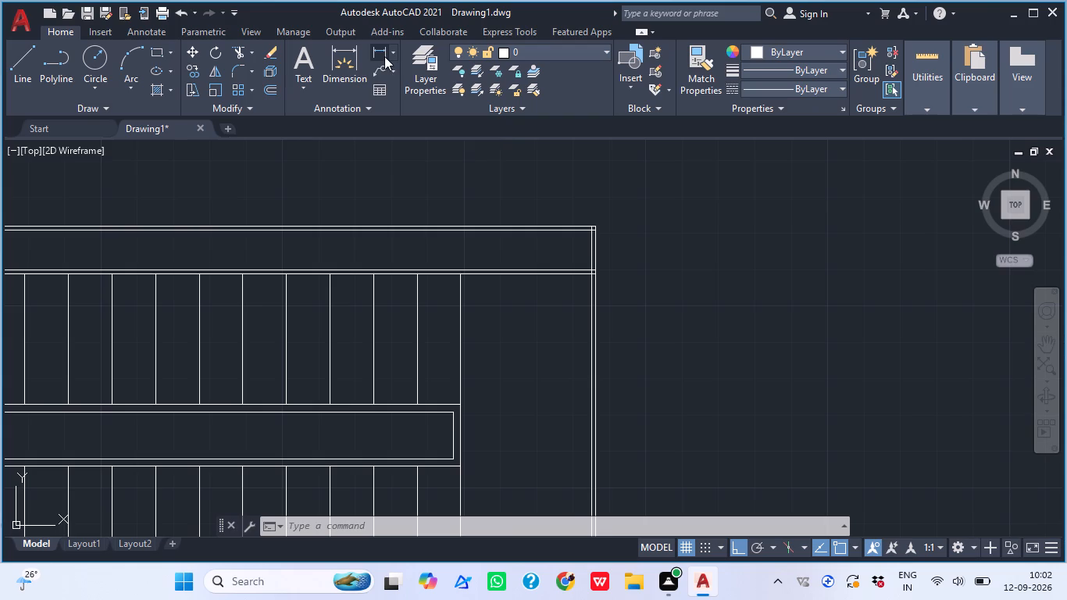
scroll(568, 270, "up", 3)
middle_click_drag(597, 239, 491, 321)
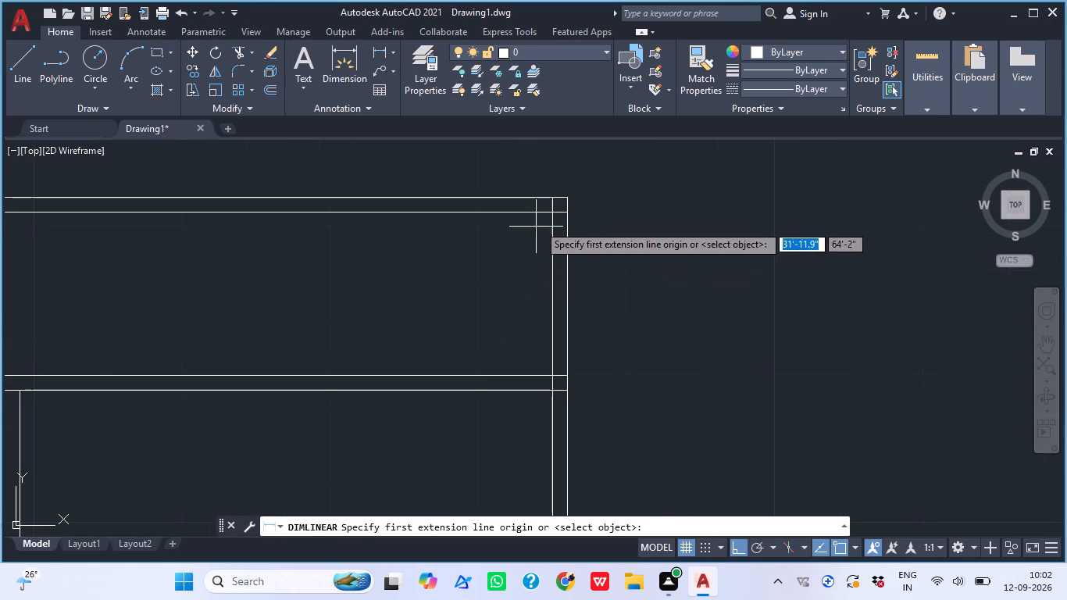
left_click(555, 209)
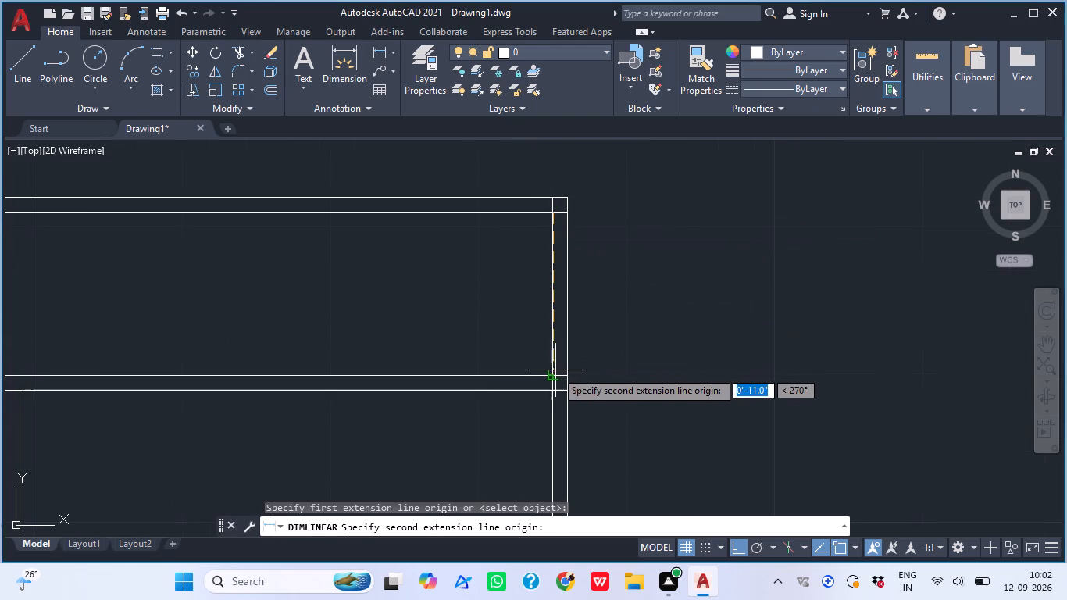
left_click(551, 373)
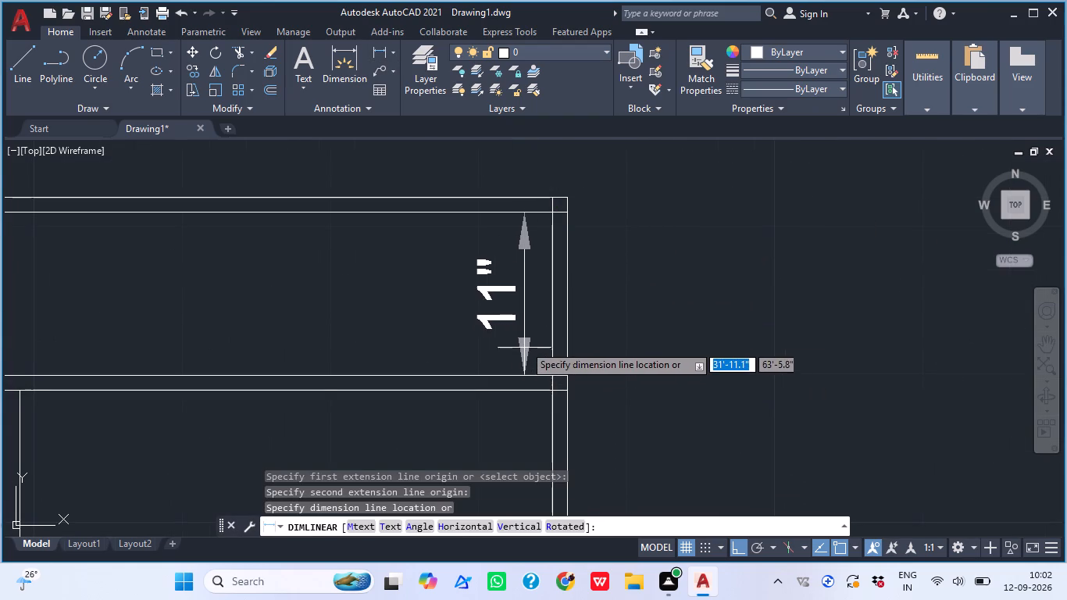
key("Escape")
Offset the outer line of the vertical double line 11" outward, away from the stairs.
scroll(580, 312, "down", 2)
middle_click_drag(639, 334, 490, 255)
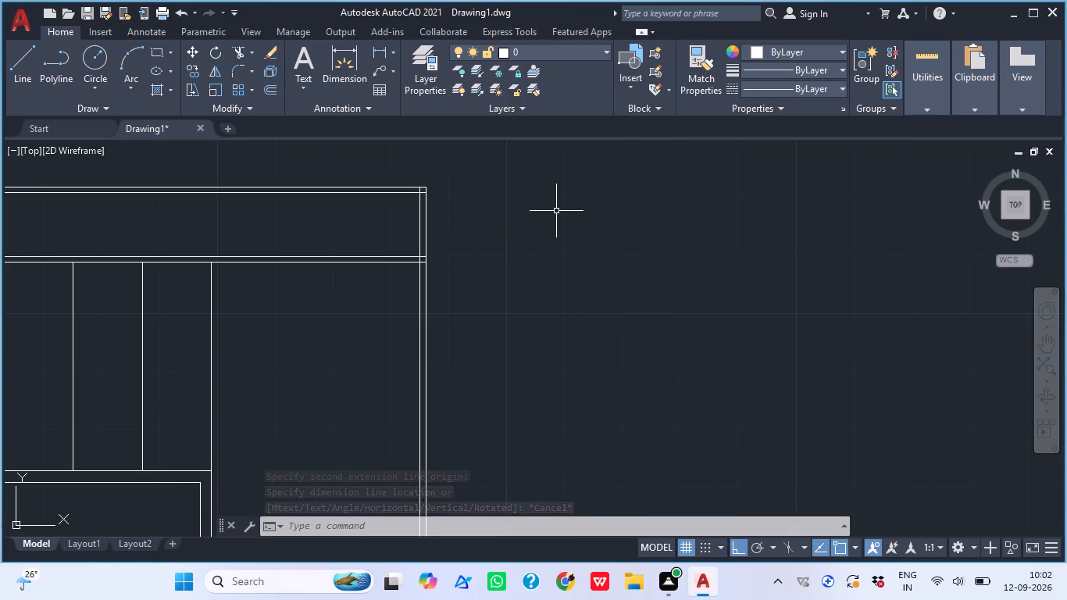
type("O")
key("space")
key("1")
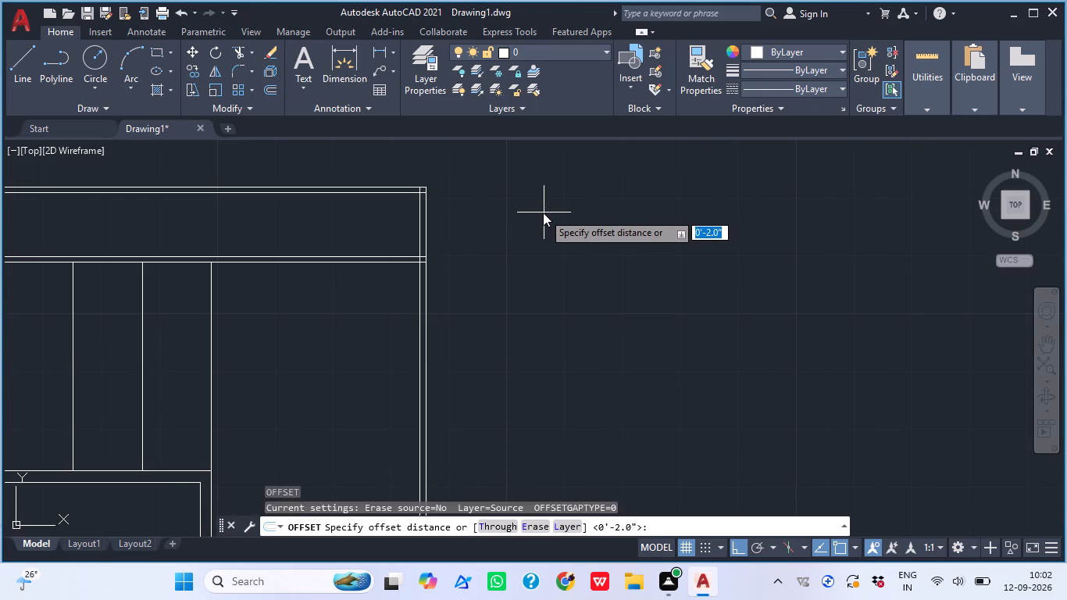
key("1")
key("shift+quotedbl")
key("Return")
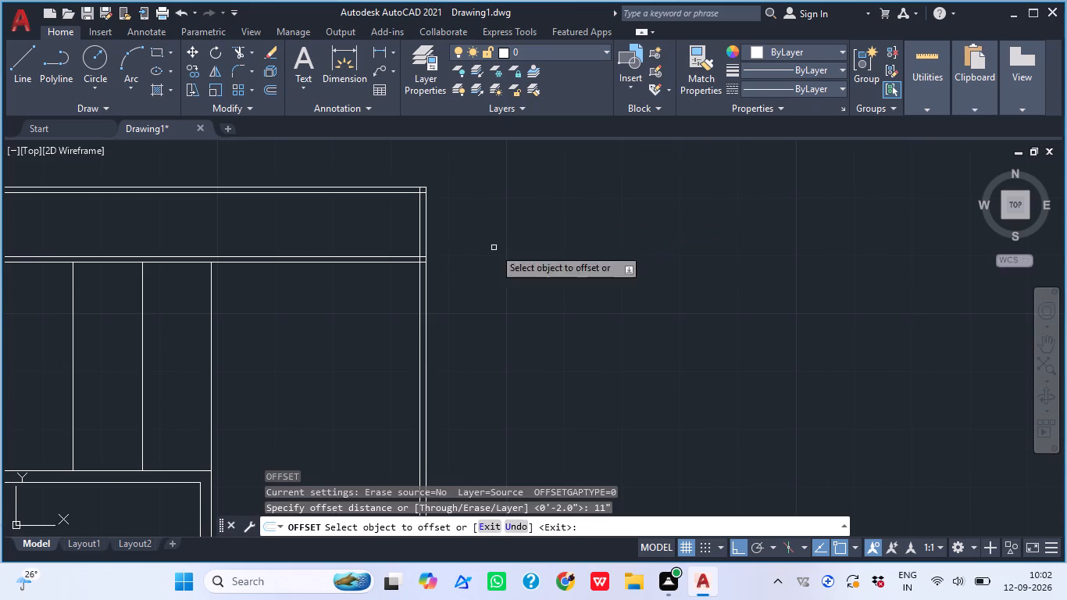
left_click(425, 305)
left_click(481, 314)
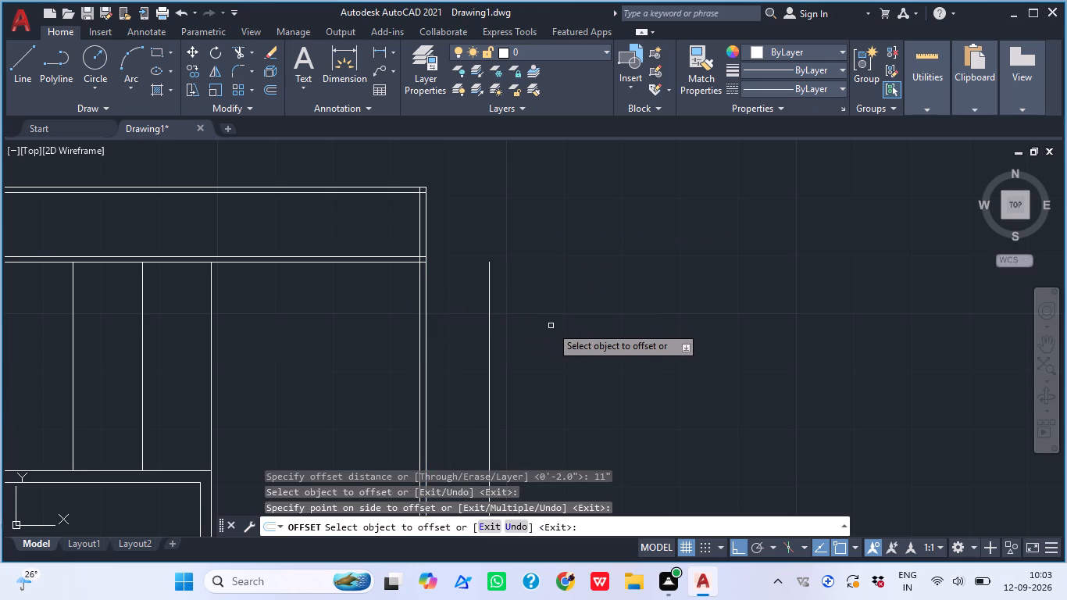
key("space")
Offset the new outermost vertical line 1" farther outward to form another double line.
key("space")
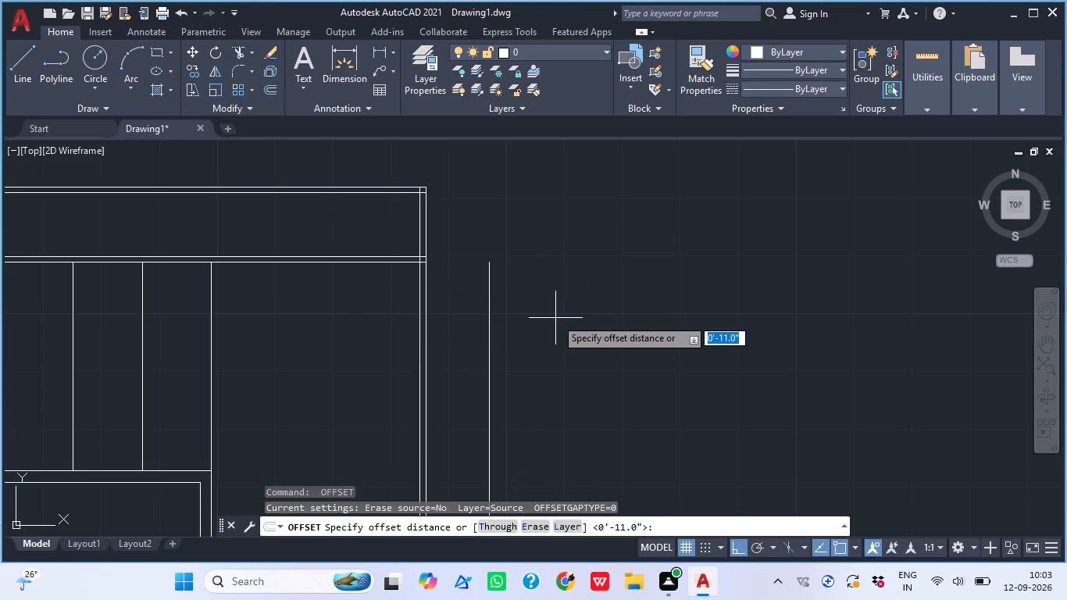
key("1")
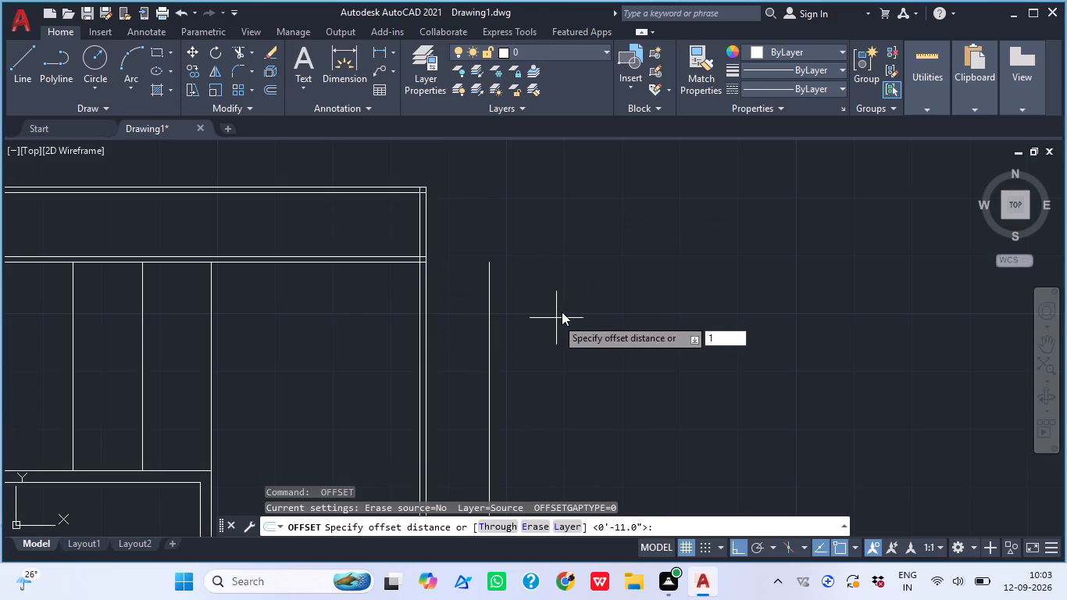
key("shift+quotedbl")
key("Return")
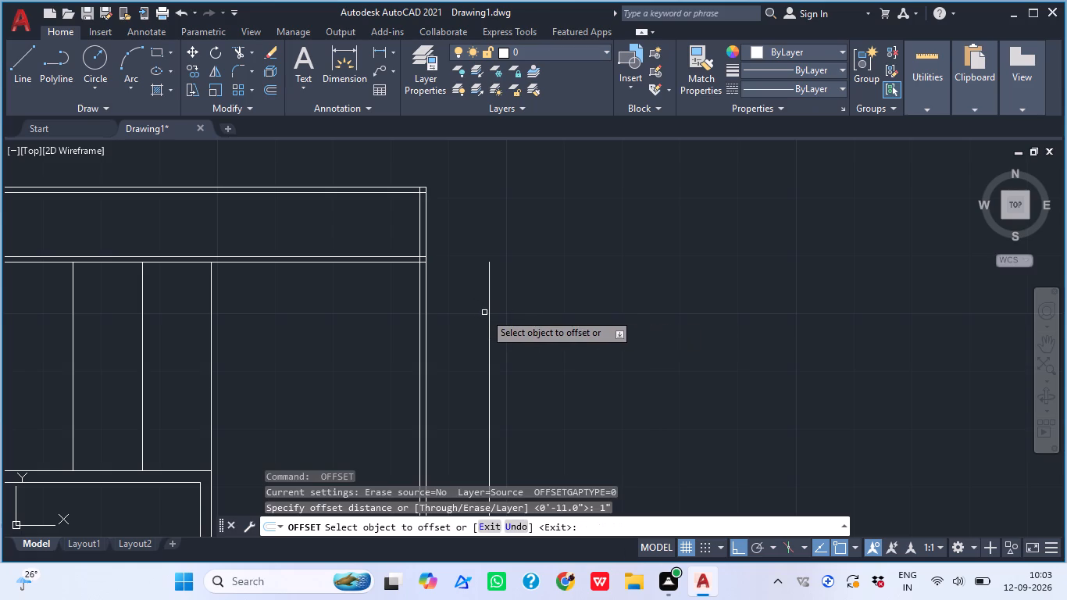
left_click(491, 312)
left_click(537, 311)
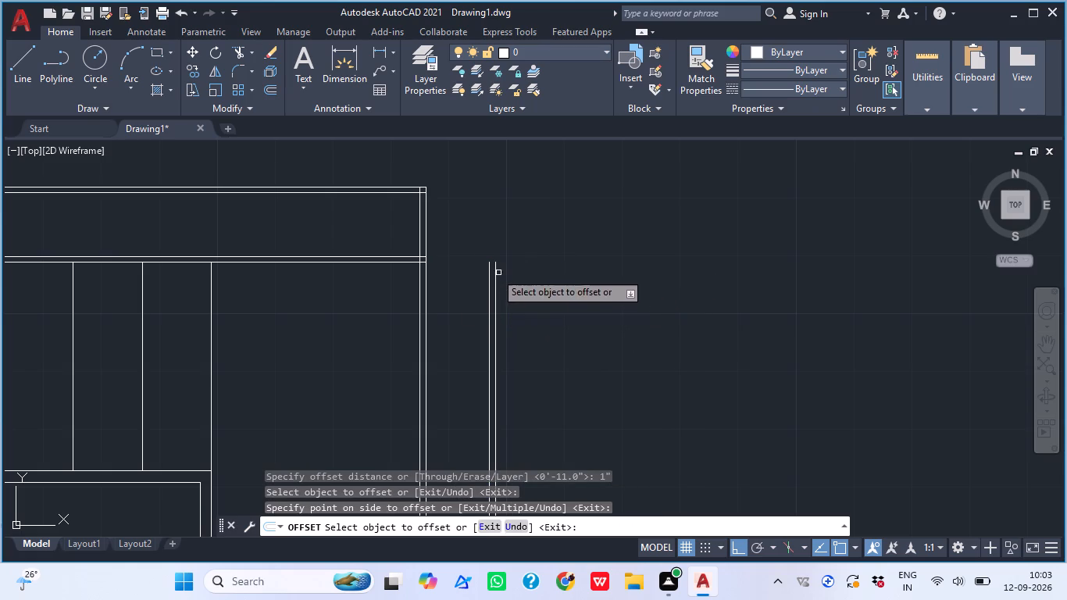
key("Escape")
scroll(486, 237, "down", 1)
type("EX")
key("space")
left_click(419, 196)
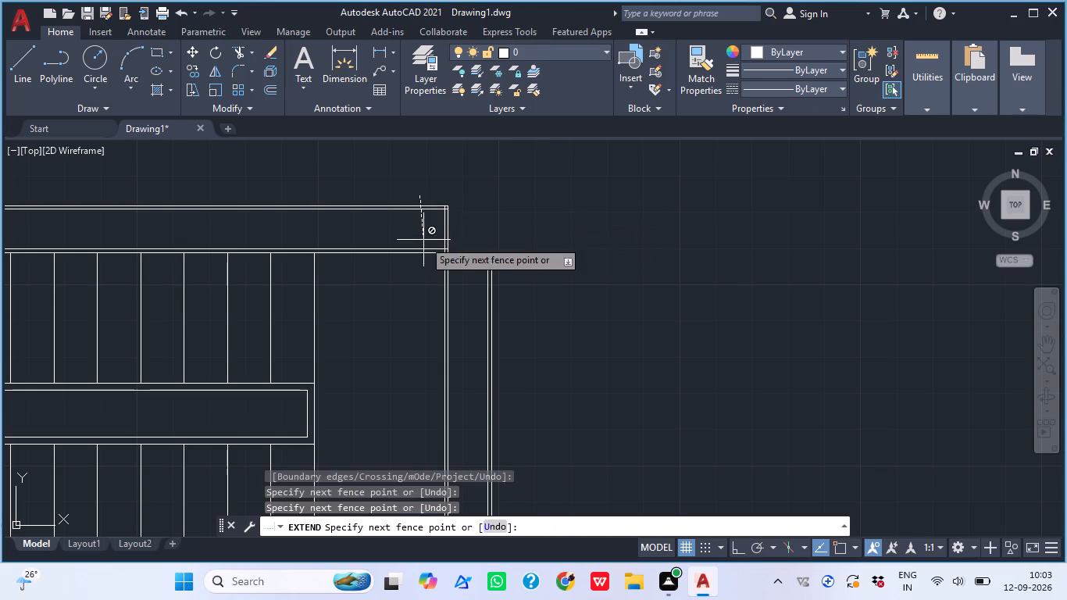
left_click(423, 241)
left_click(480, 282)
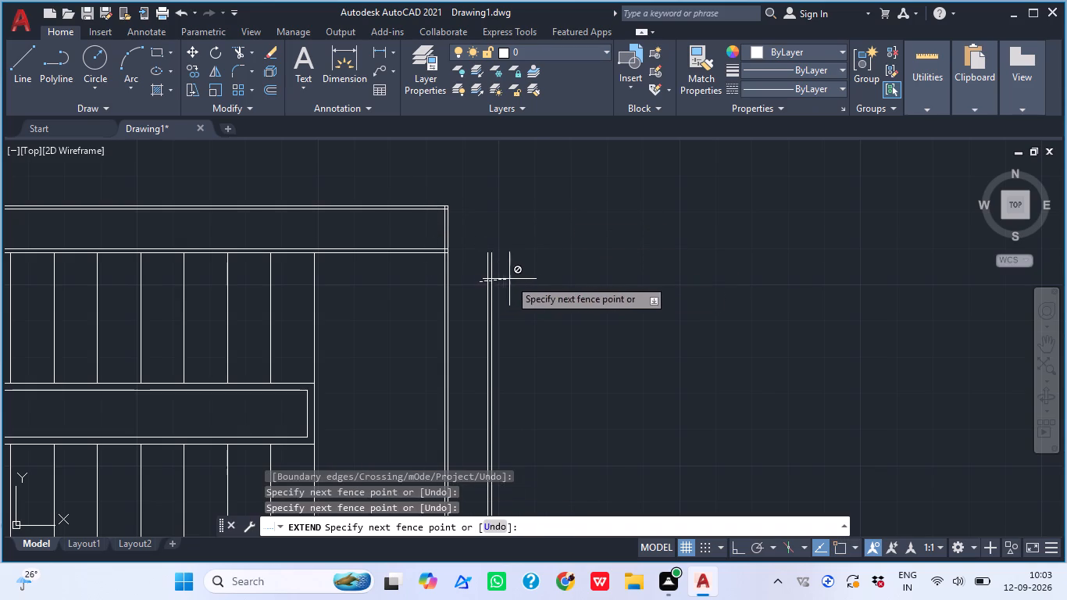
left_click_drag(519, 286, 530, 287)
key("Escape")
Draw a horizontal line from the upper outer corner of the double-line frame outward past the outermost vertical double line.
type("L")
key("space")
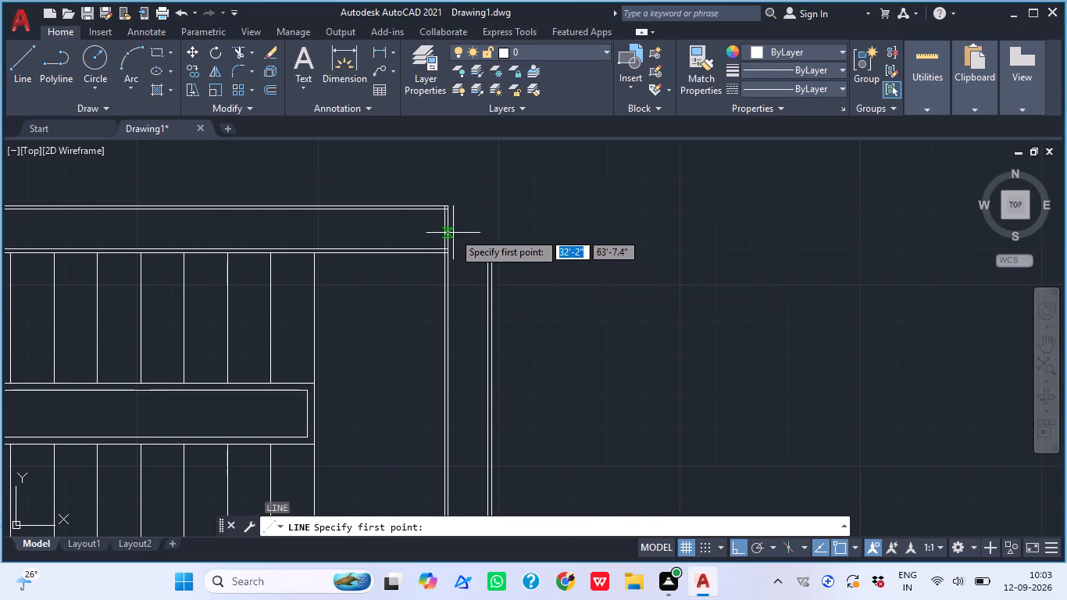
scroll(450, 227, "up", 3)
middle_click_drag(455, 219, 450, 287)
scroll(447, 285, "up", 1)
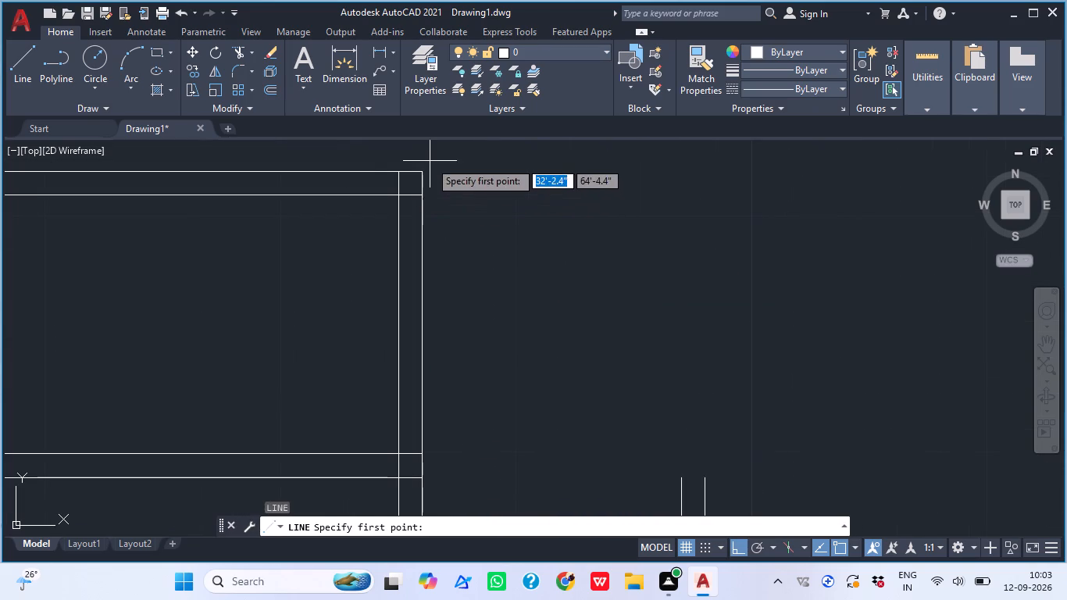
left_click(424, 170)
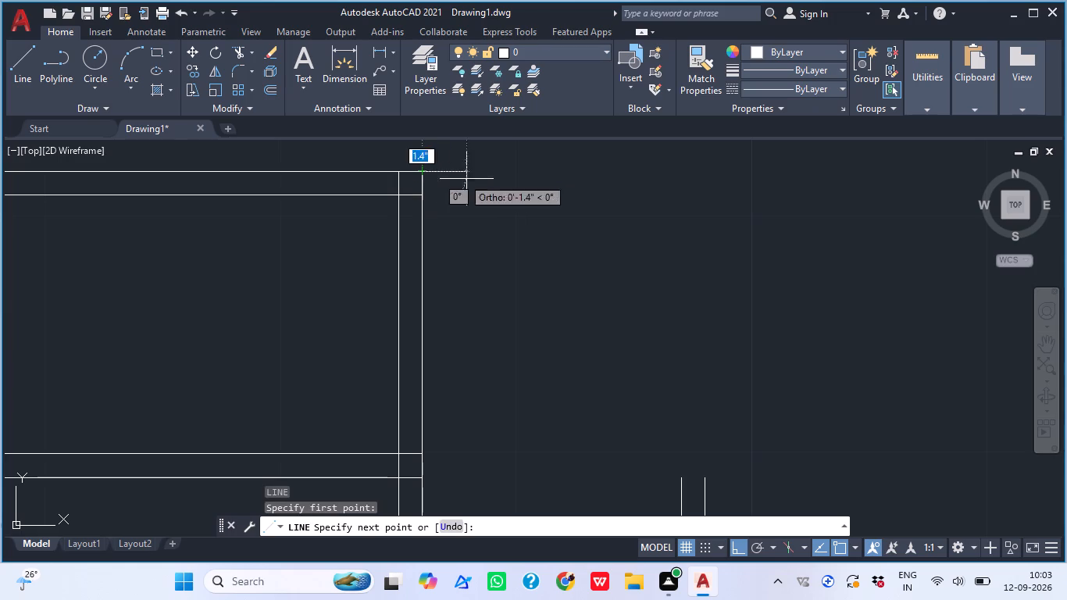
left_click(859, 190)
scroll(721, 224, "down", 4)
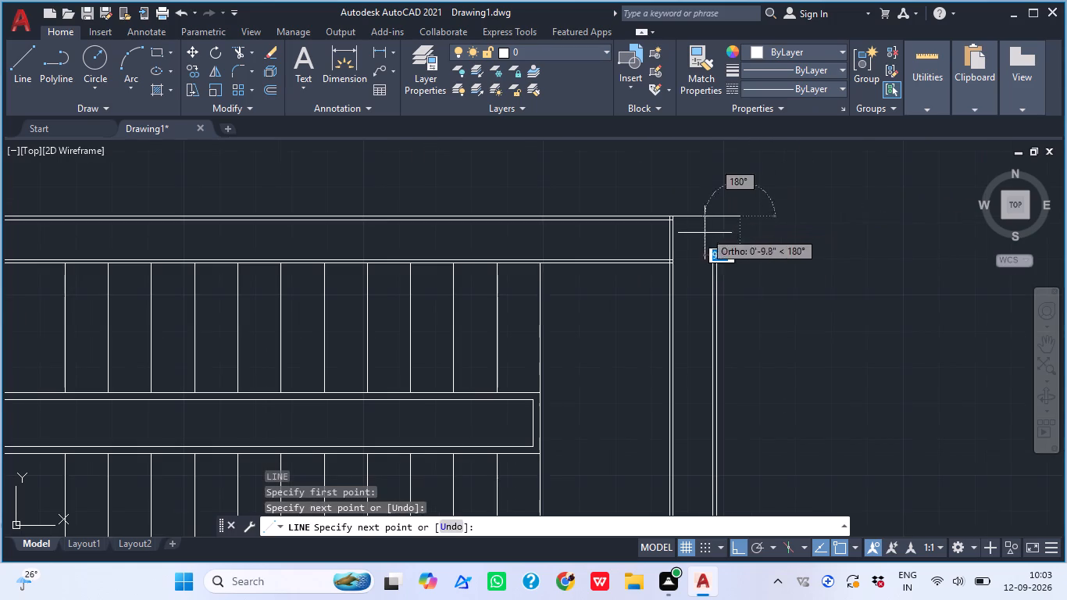
key("Escape")
Extend both lines of the outermost vertical double line up to the new horizontal line.
key("e")
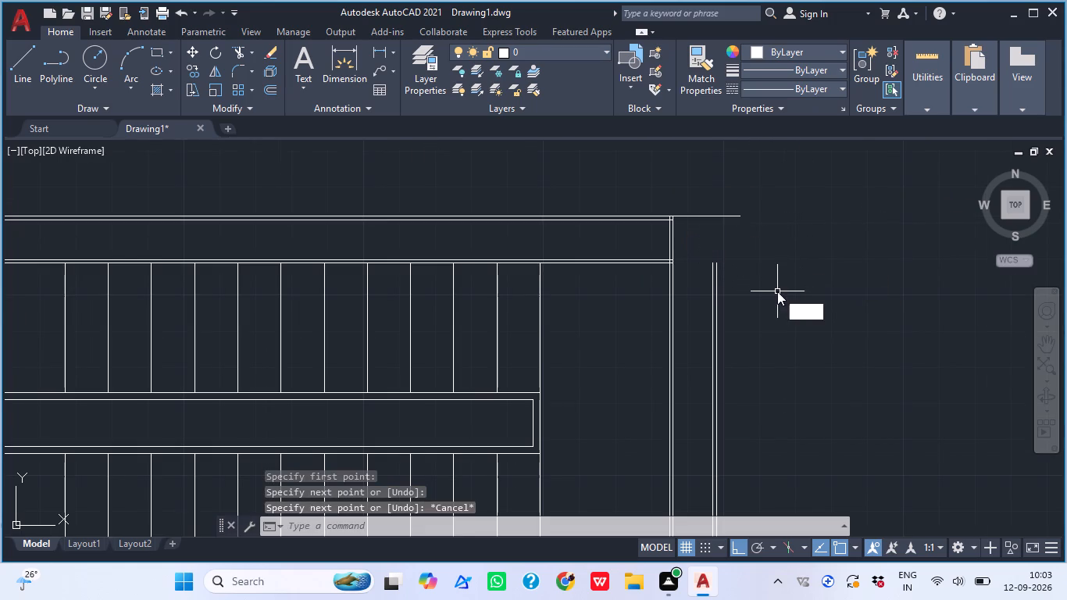
type("X")
key("space")
left_click(764, 309)
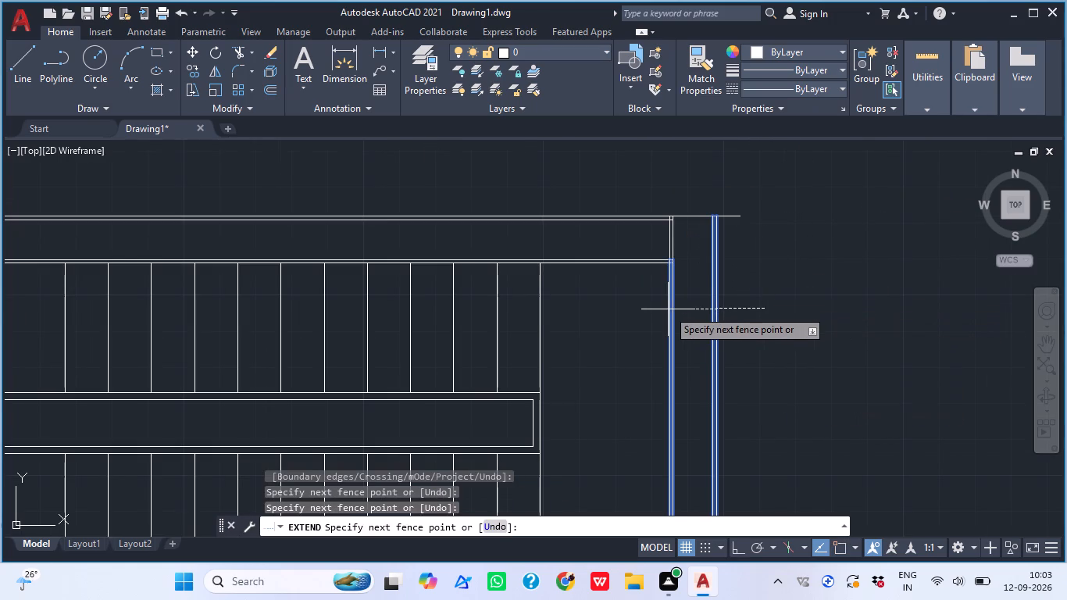
left_click(683, 305)
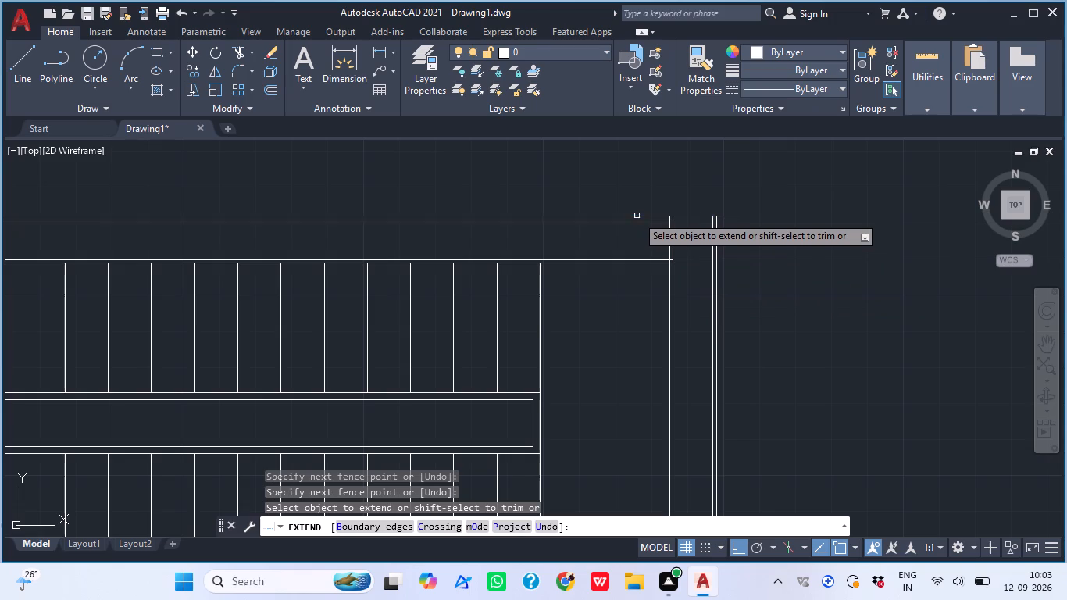
Extend the inner line of the uppermost horizontal double line across to the outermost vertical double line.
left_click(637, 225)
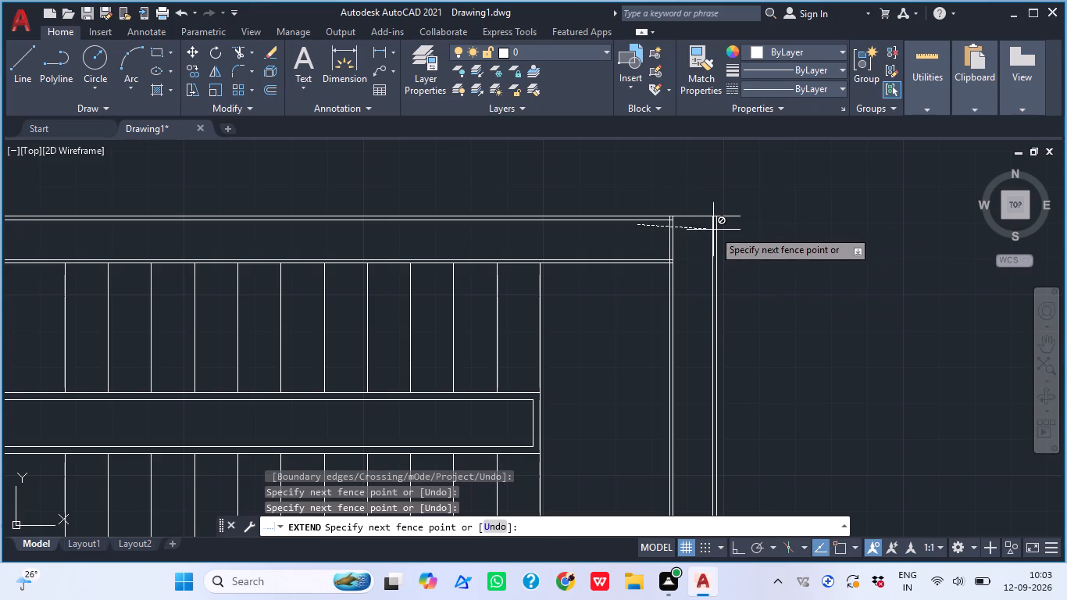
key("Escape")
scroll(666, 224, "up", 4)
key("space")
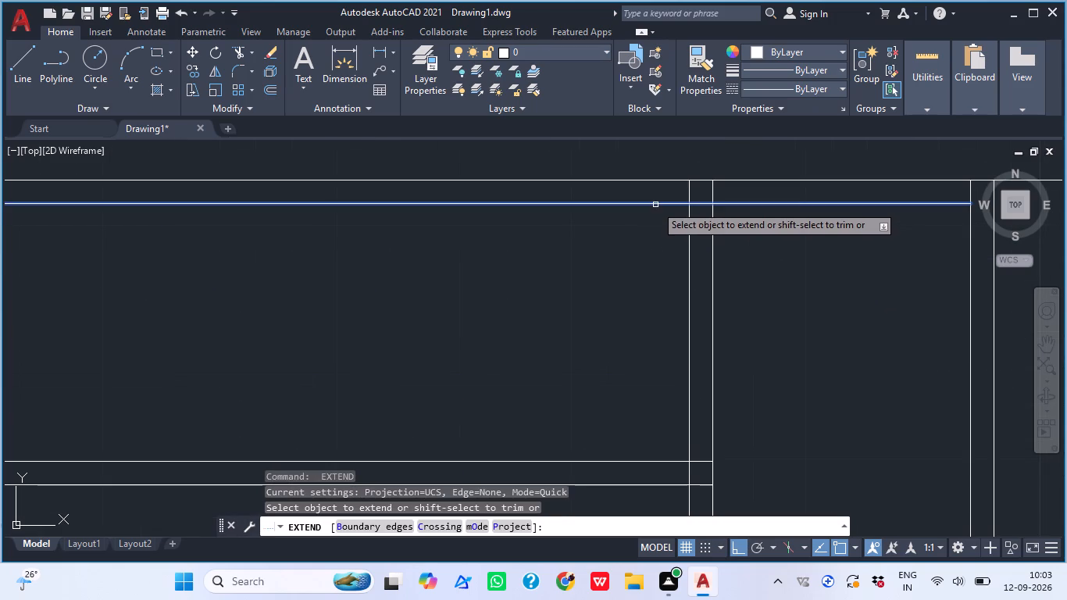
left_click(653, 205)
scroll(650, 209, "down", 2)
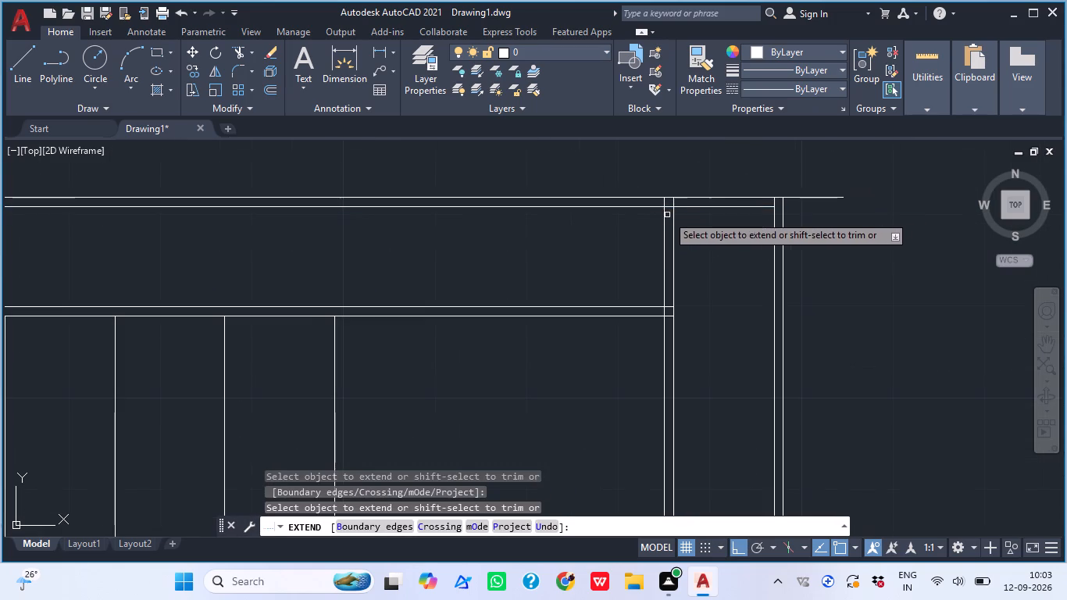
left_click(698, 211)
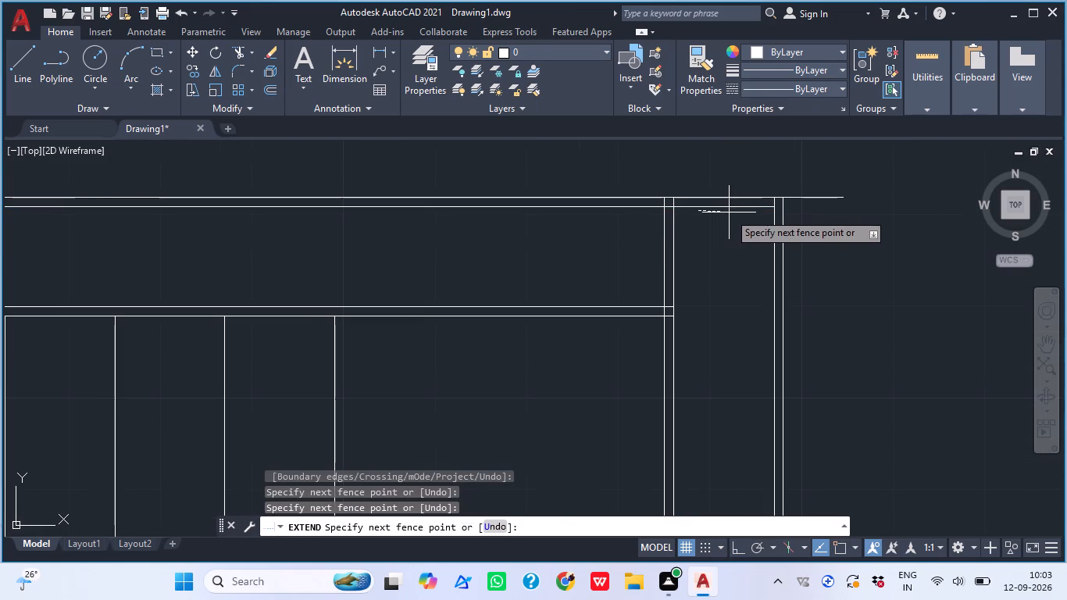
left_click(726, 202)
key("Escape")
Trim the end of the uppermost horizontal line that projects beyond the outermost vertical line.
scroll(734, 225, "down", 3)
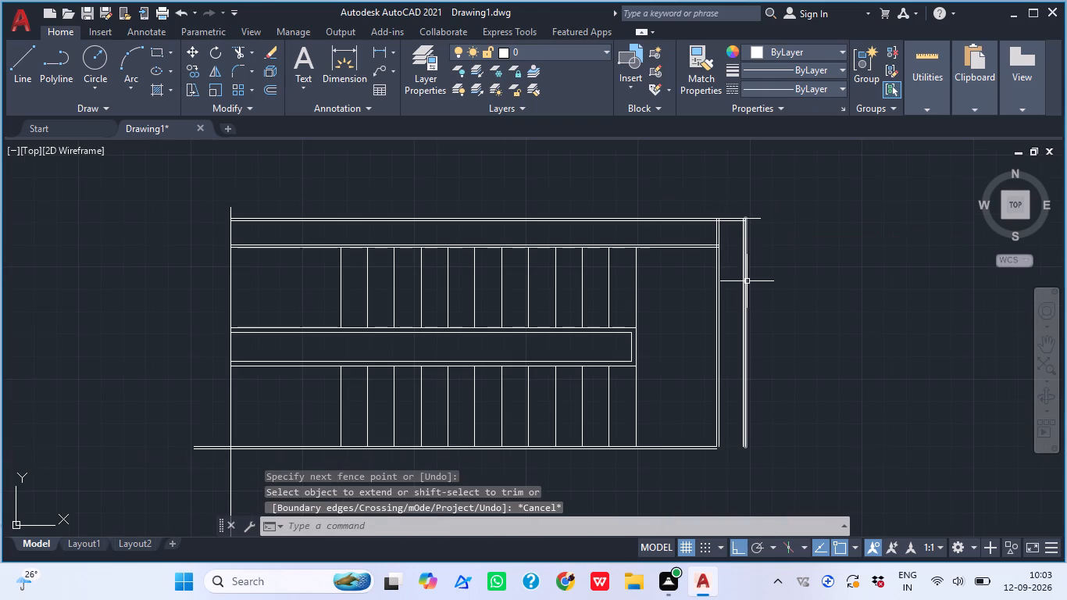
scroll(774, 285, "up", 2)
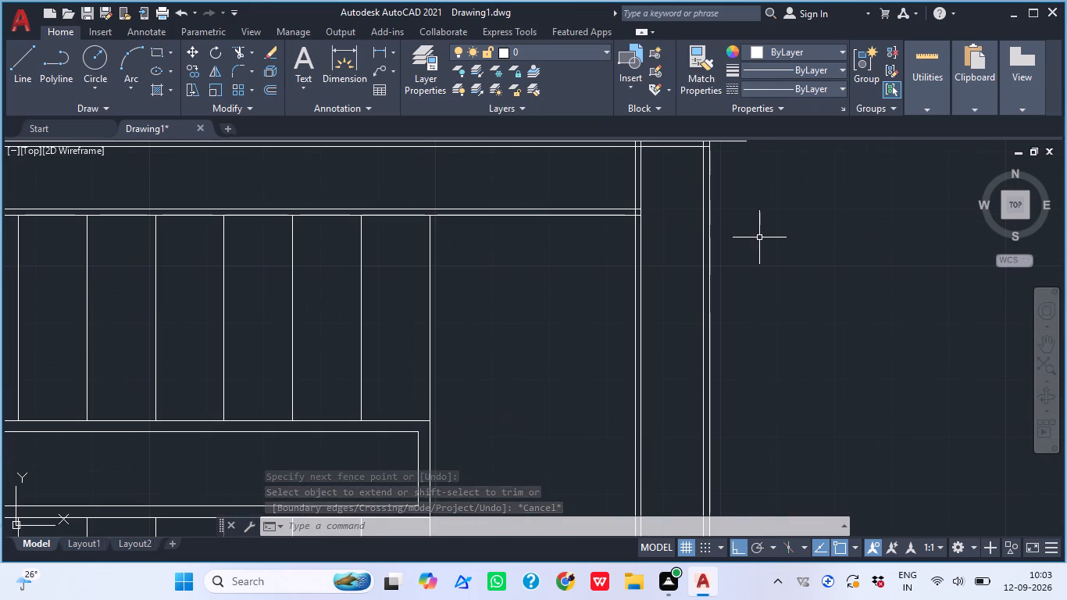
key("t")
type("R")
key("space")
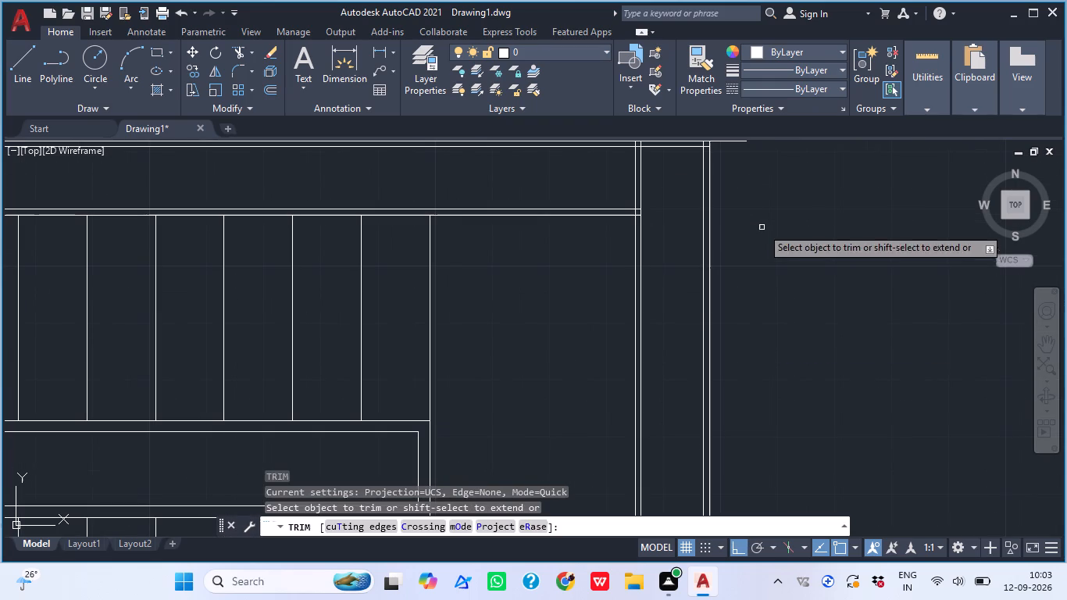
middle_click_drag(735, 225, 729, 258)
left_click(715, 156)
left_click(737, 183)
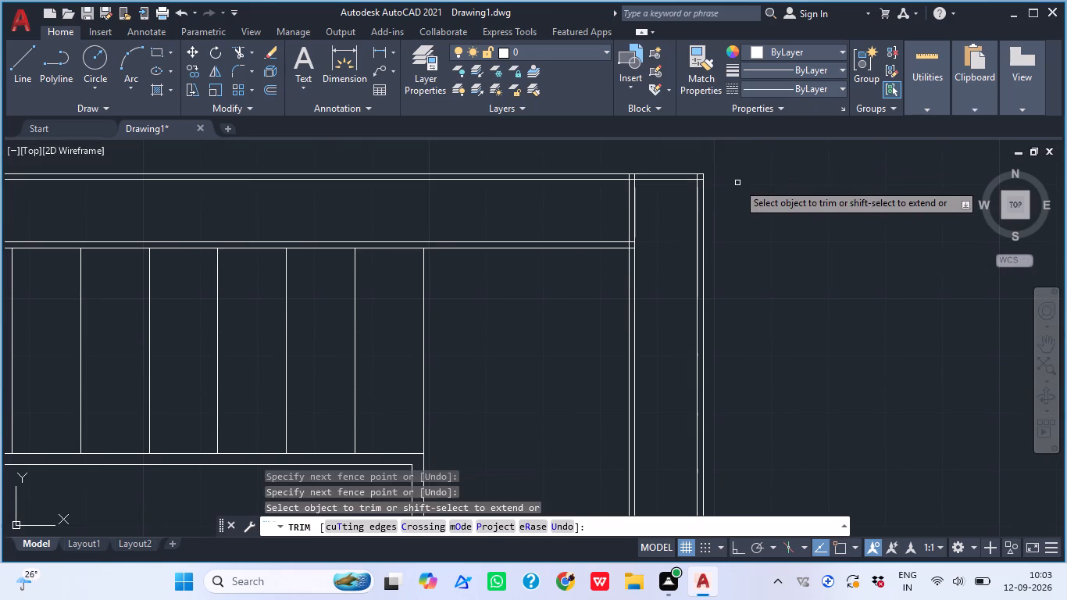
key("Escape")
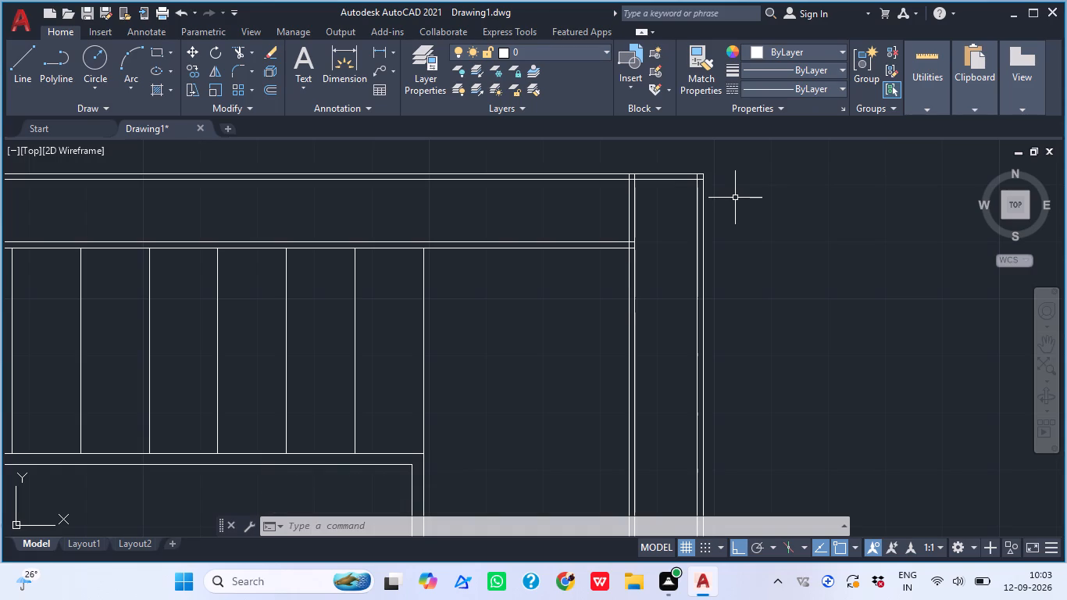
Offset the outer line of the bottom horizontal double line 11" downward, away from the stairs.
scroll(737, 191, "down", 1)
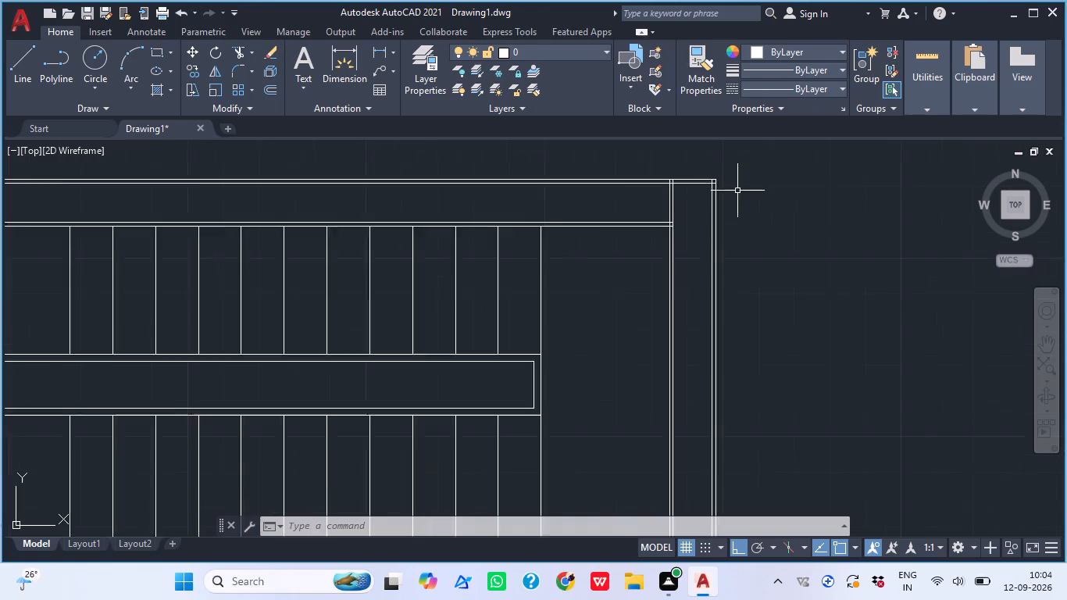
scroll(740, 191, "down", 1)
middle_click_drag(709, 428, 651, 295)
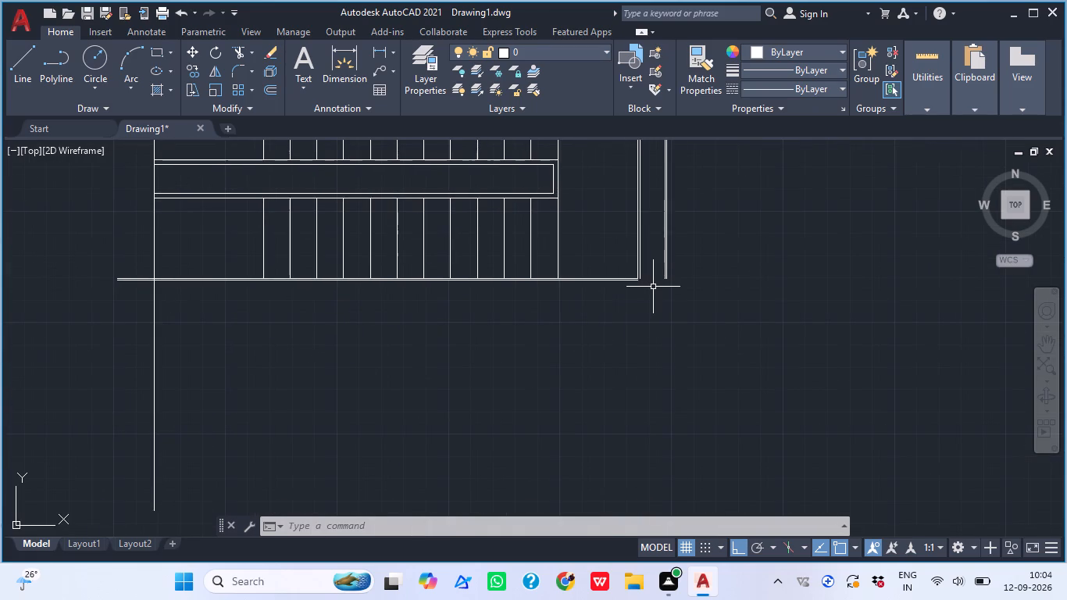
middle_click_drag(647, 328, 636, 396)
scroll(648, 373, "down", 1)
scroll(612, 377, "up", 1)
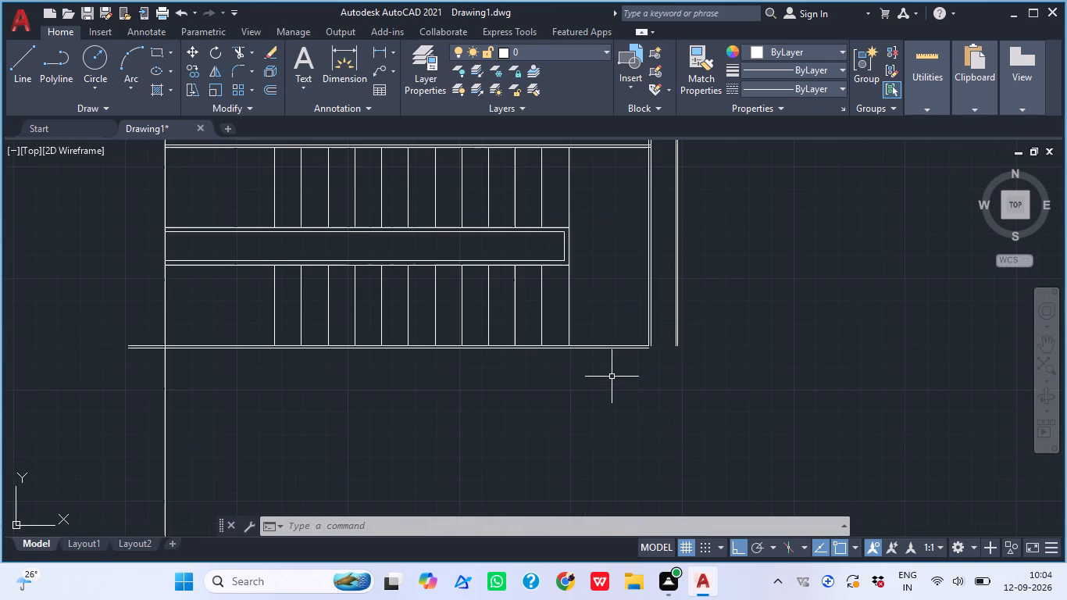
key("o")
key("space")
key("1")
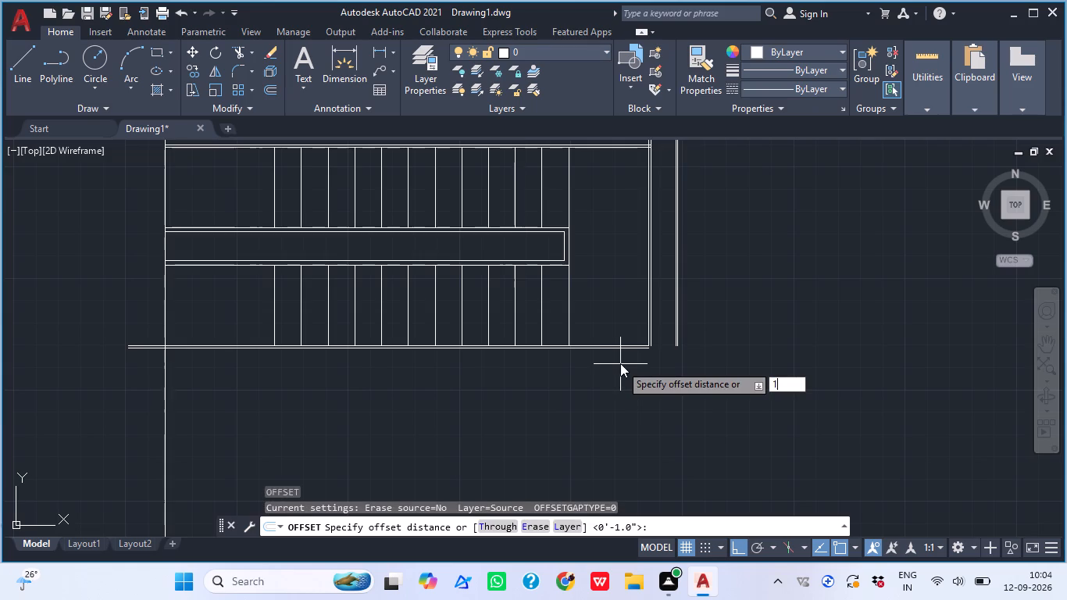
key("1")
key("shift+quotedbl")
key("Return")
scroll(600, 359, "up", 2)
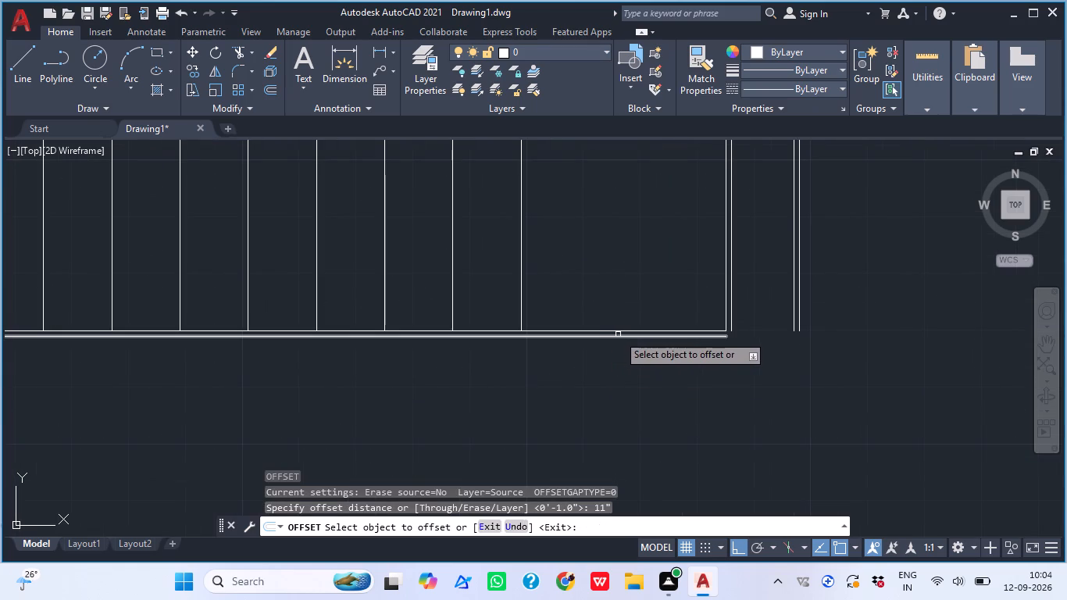
left_click(619, 339)
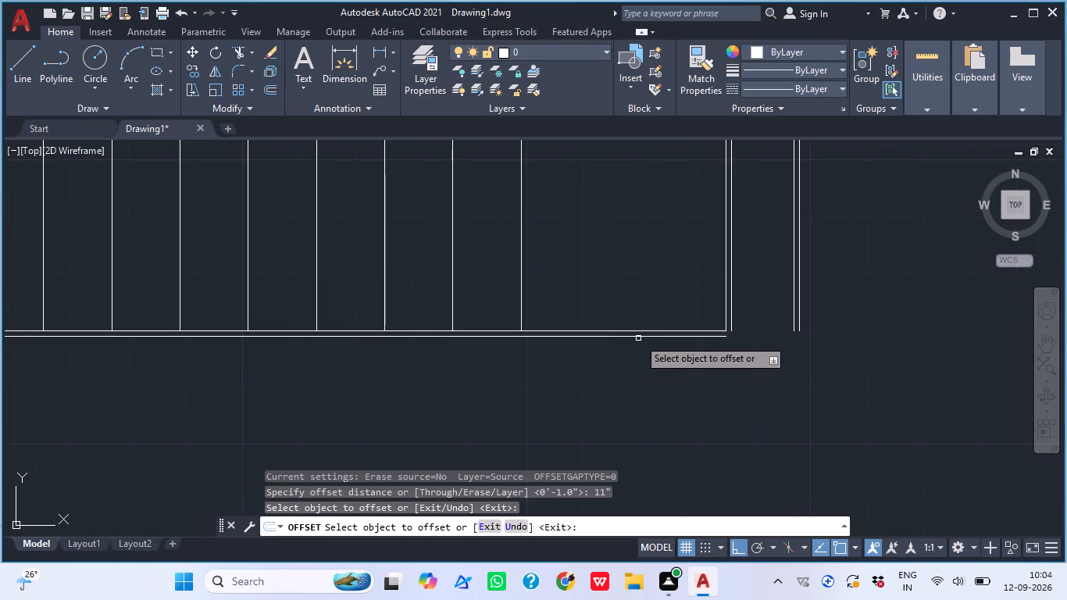
left_click(638, 338)
left_click(645, 400)
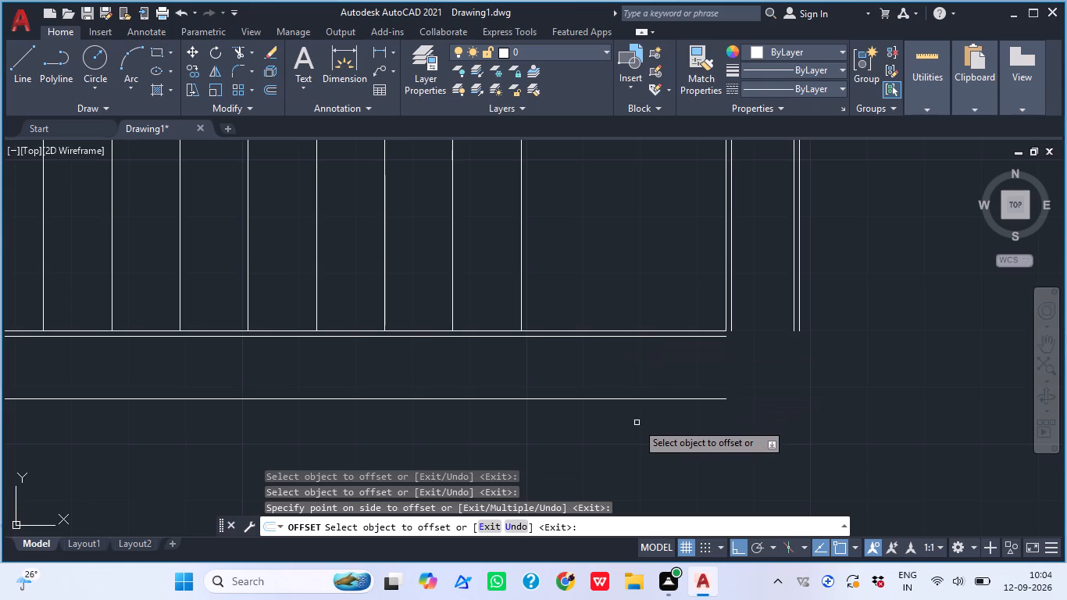
key("space")
Offset the new bottom line 1" farther downward to form another horizontal double line.
key("space")
key("1")
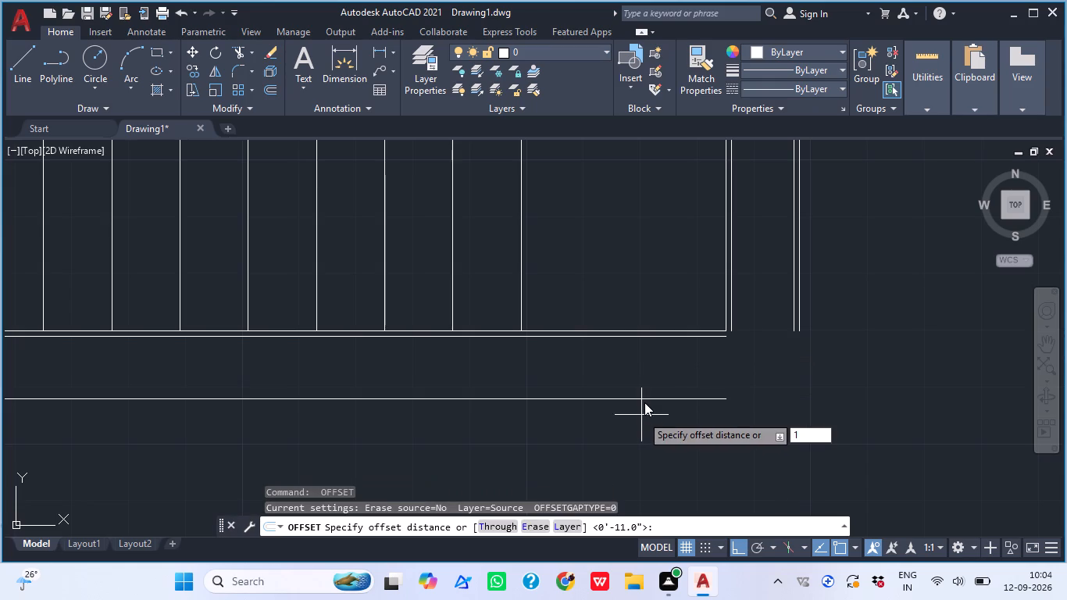
key("shift+quotedbl")
key("Return")
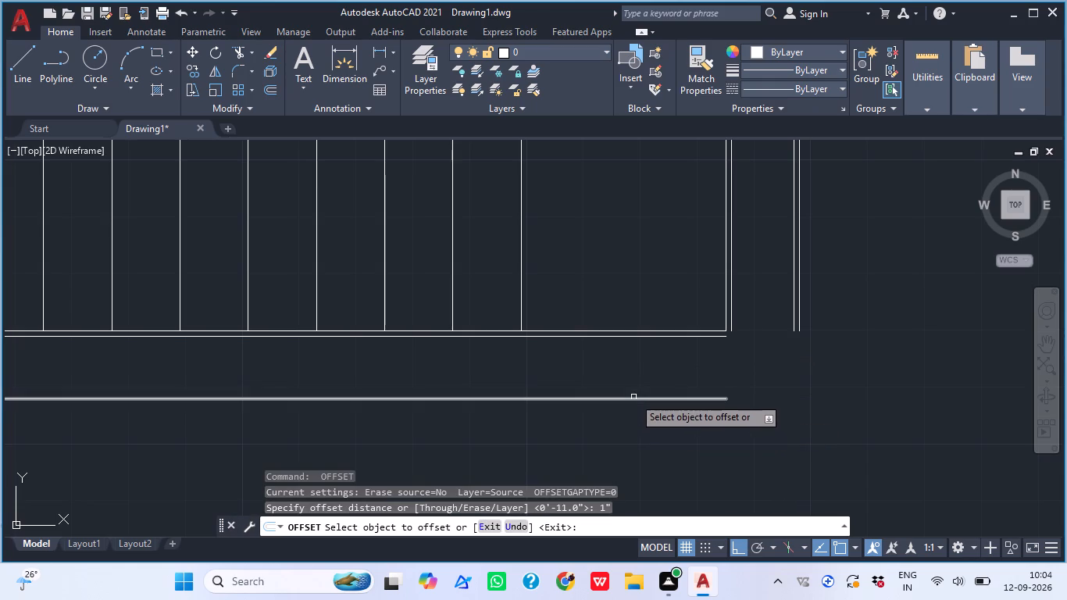
left_click(633, 398)
left_click(627, 440)
key("Escape")
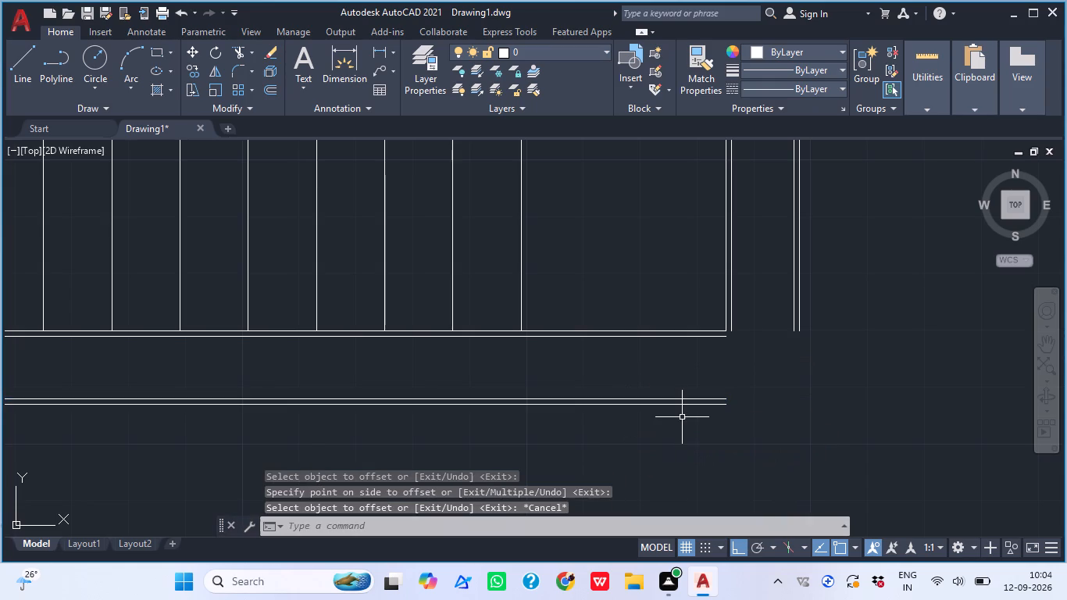
Draw a horizontal line continuing the lowest line from its end outward past the outermost vertical double line.
key("l")
key("space")
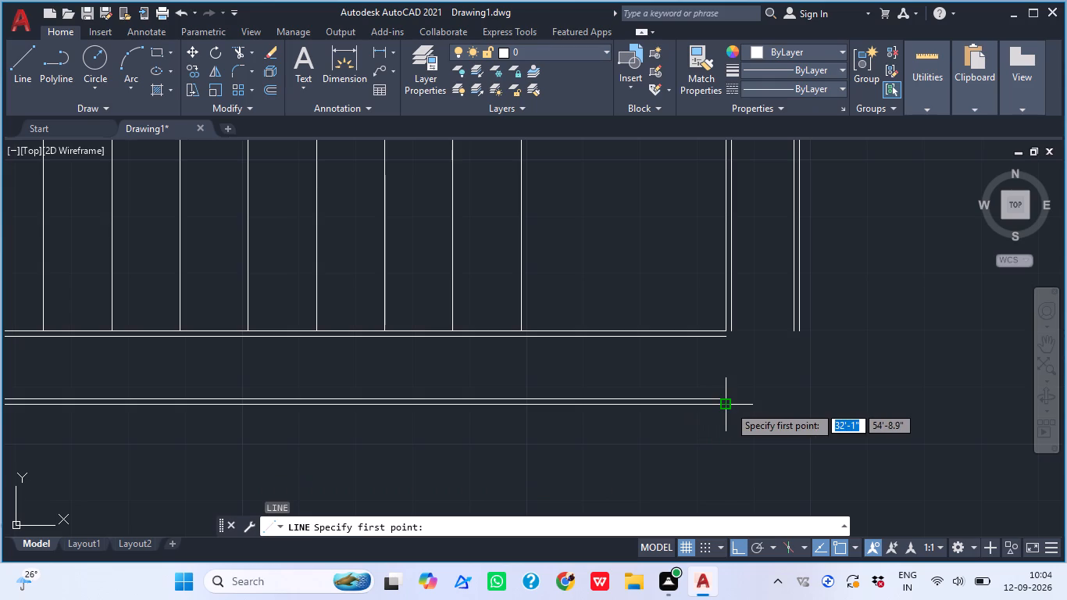
left_click(729, 407)
left_click(857, 399)
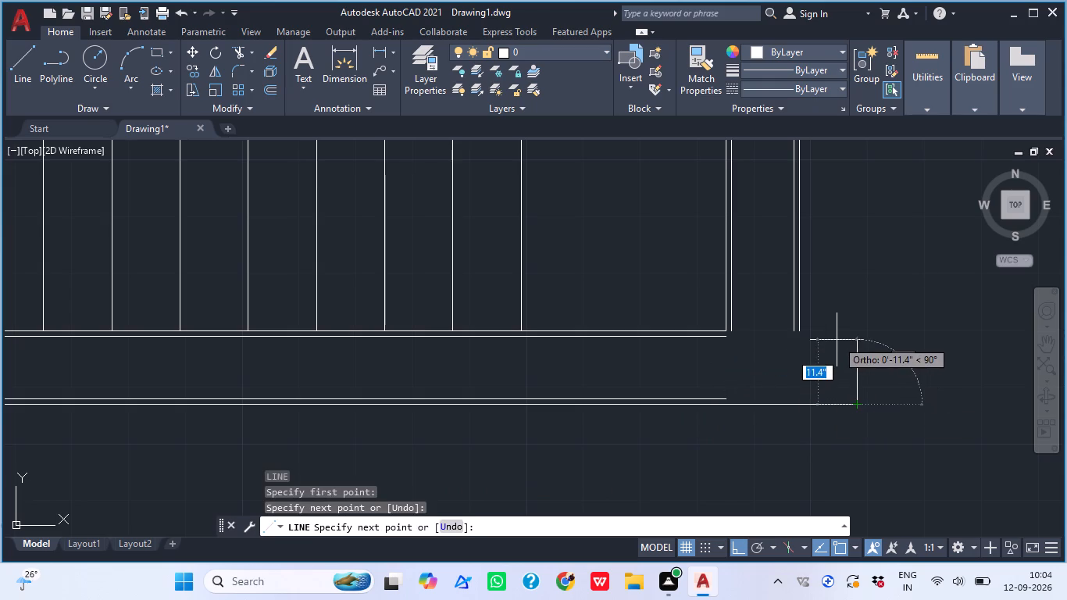
key("grave")
key("grave")
key("Escape")
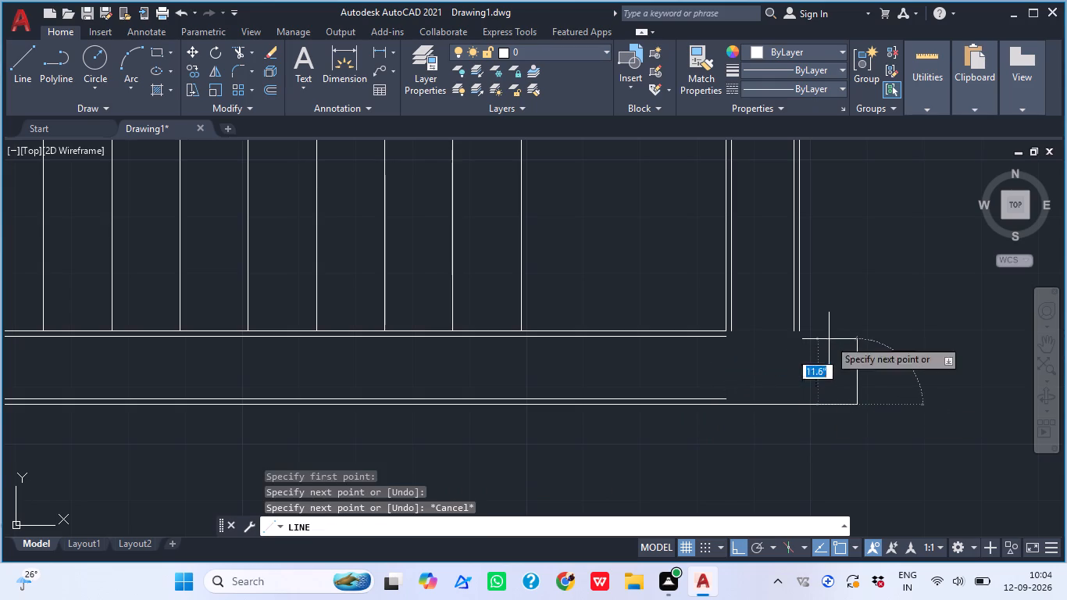
key("Escape")
key("Escape")
Extend the outermost vertical double line down to the lowest line, and the line above it across to meet them at the corner.
type("EX")
key("space")
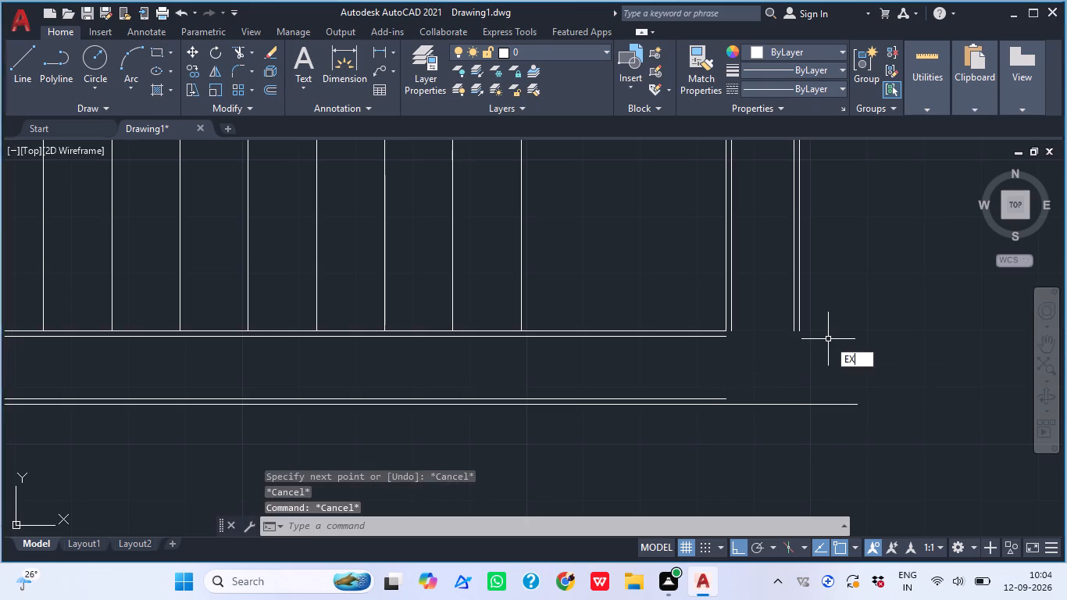
left_click(813, 332)
left_click(767, 308)
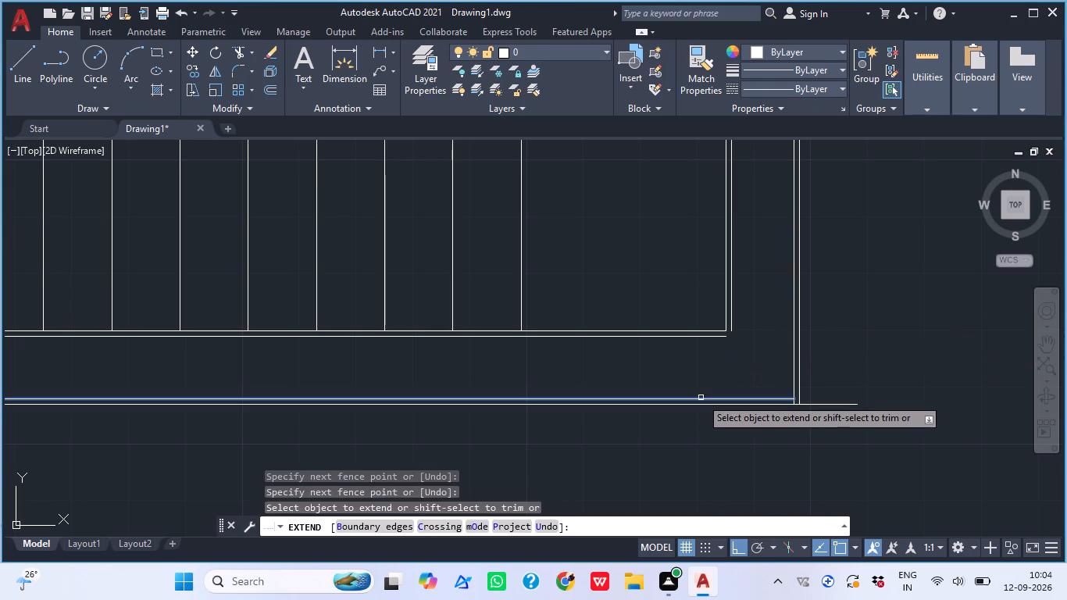
left_click(701, 398)
key("Escape")
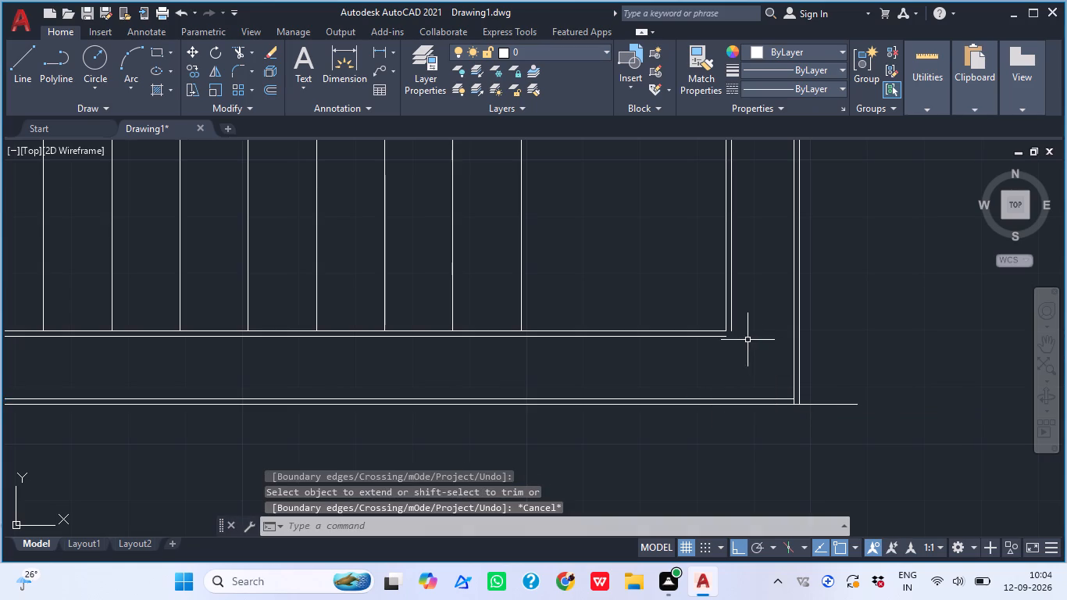
Extend the inner frame's outer lines to meet at the bottom corner and trim the horizontal overshoot beyond it.
key("space")
left_click(719, 340)
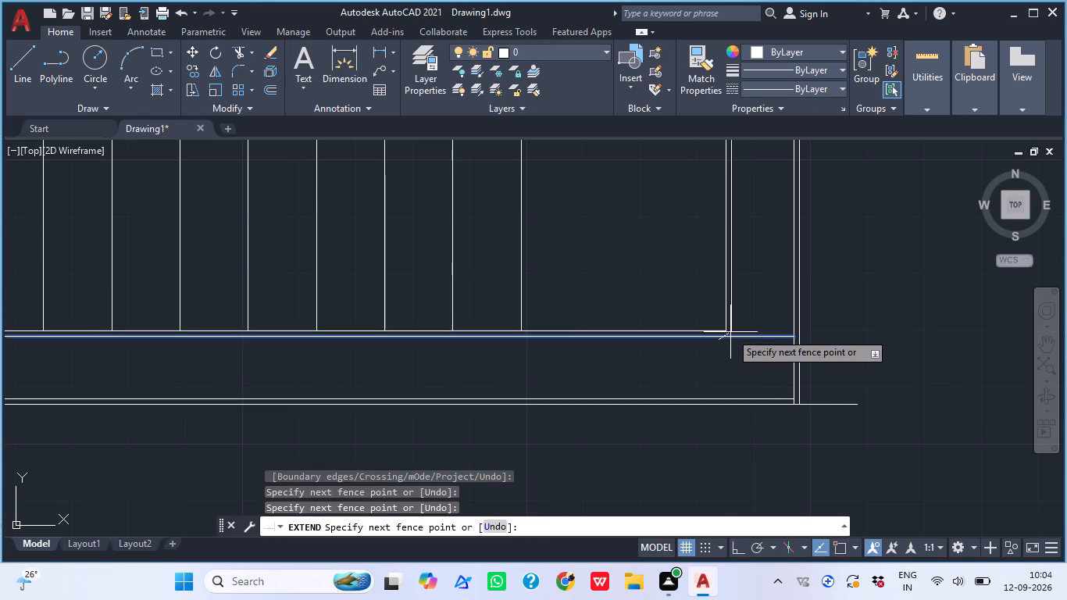
left_click(744, 316)
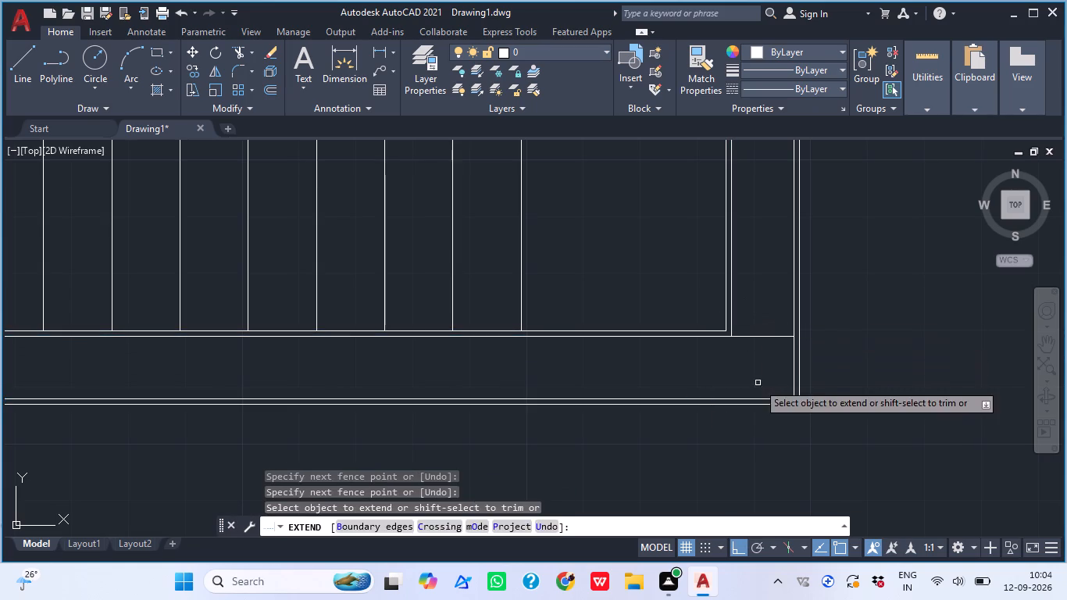
key("Escape")
type("TR")
key("space")
left_click(761, 327)
left_click(761, 355)
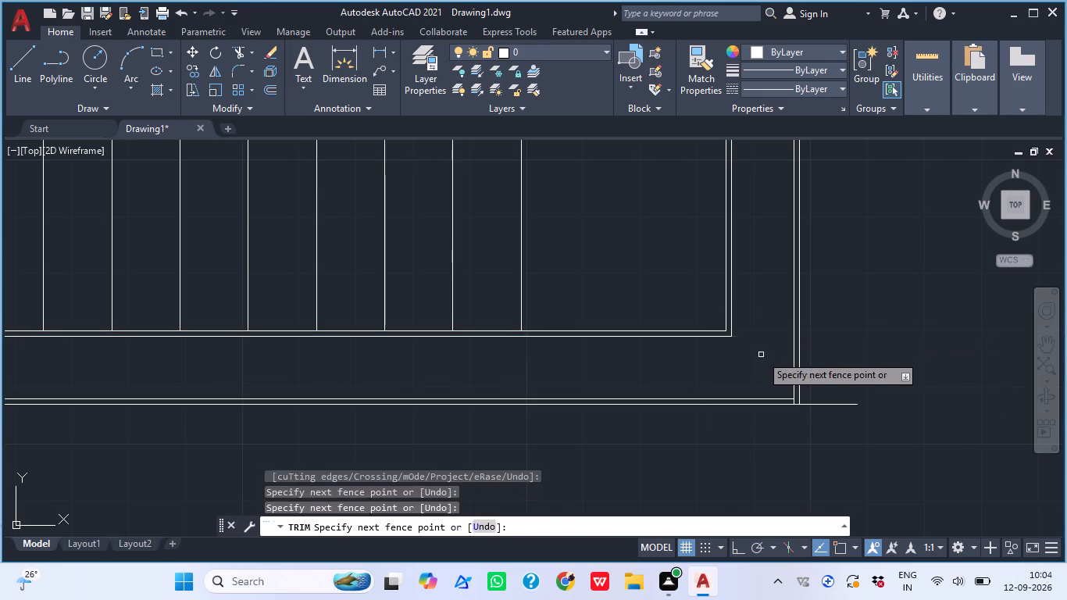
Trim the overshoots at the outer frame's bottom corner so its two nested lines end cleanly.
left_click(817, 392)
left_click(801, 427)
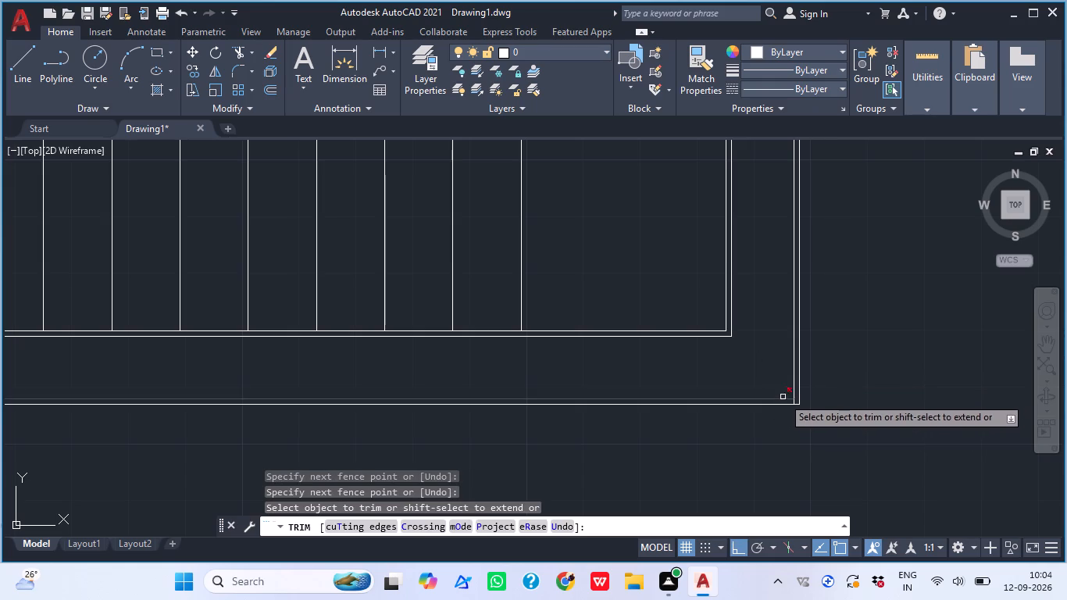
scroll(807, 405, "up", 3)
left_click(780, 407)
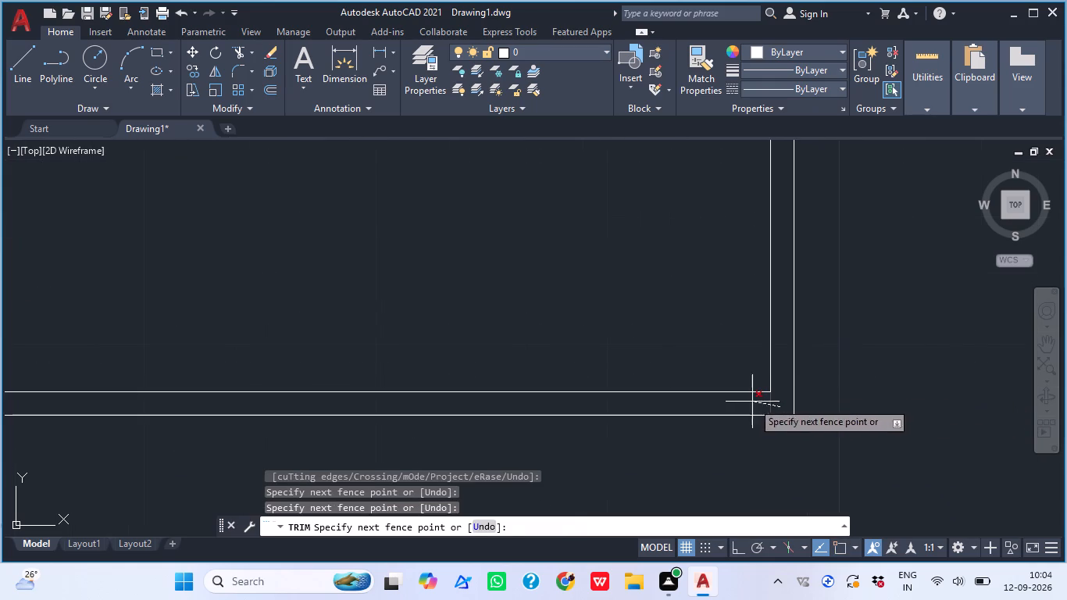
left_click(752, 402)
Trim the short line pieces crossing inside the double lines at the inner frame's top corner.
scroll(754, 405, "down", 4)
middle_click_drag(732, 332, 712, 561)
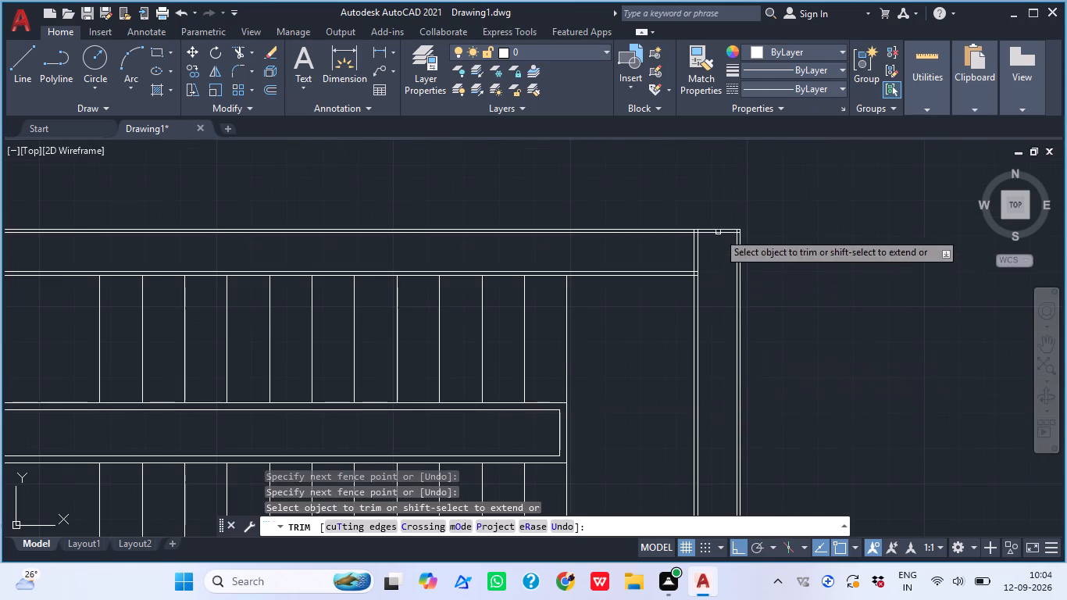
scroll(719, 209, "up", 2)
scroll(695, 349, "up", 2)
left_click(693, 388)
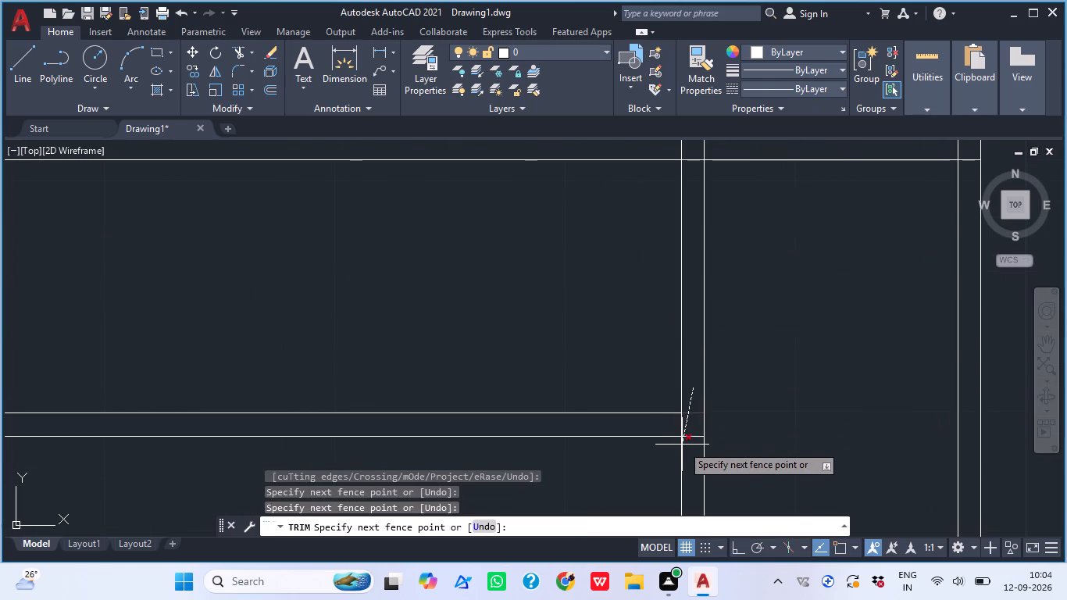
left_click(691, 451)
left_click(663, 421)
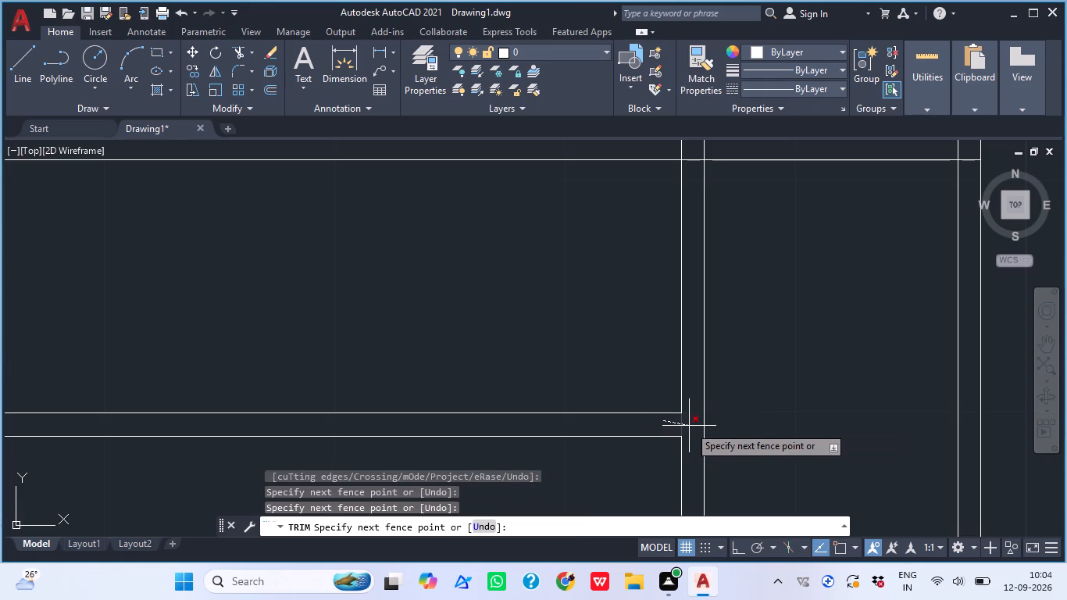
left_click(691, 428)
Trim the line pieces inside the outer frame's top double line and the vertical double line spanning between the two frames.
middle_click_drag(690, 402, 687, 546)
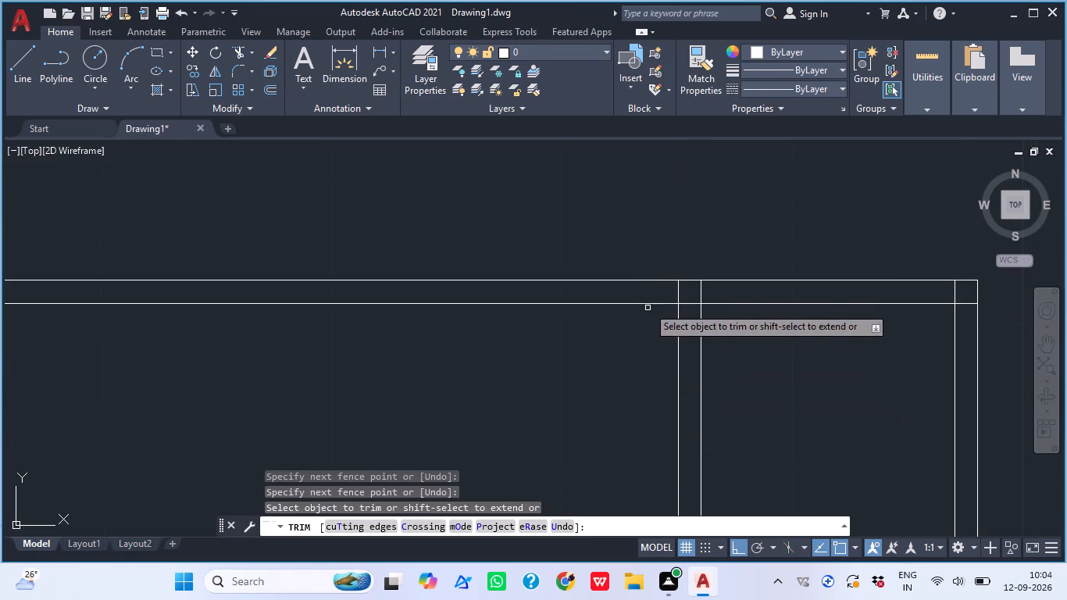
left_click(648, 295)
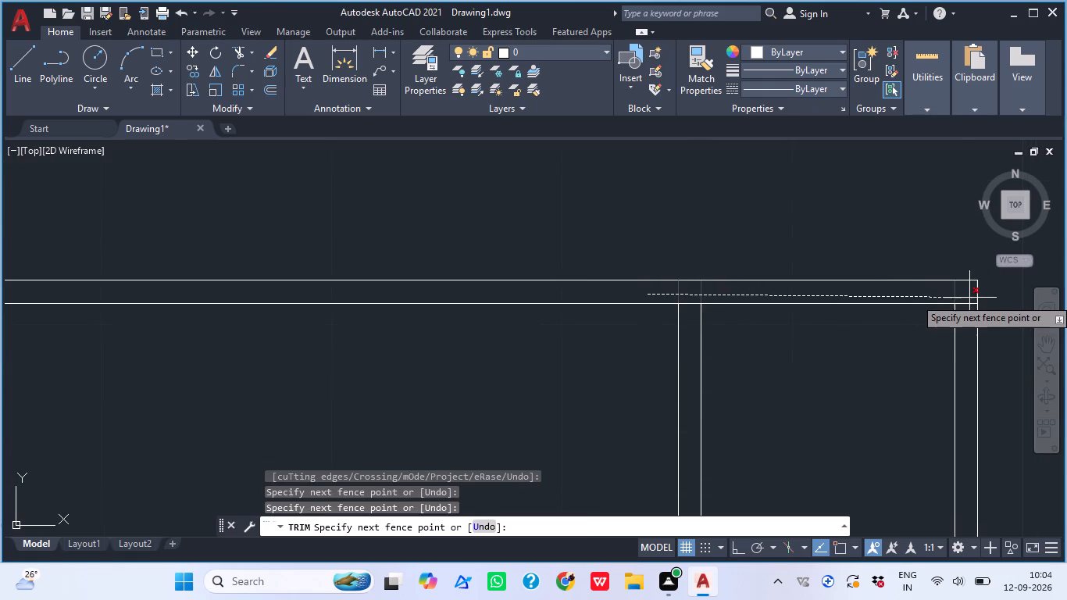
left_click(965, 295)
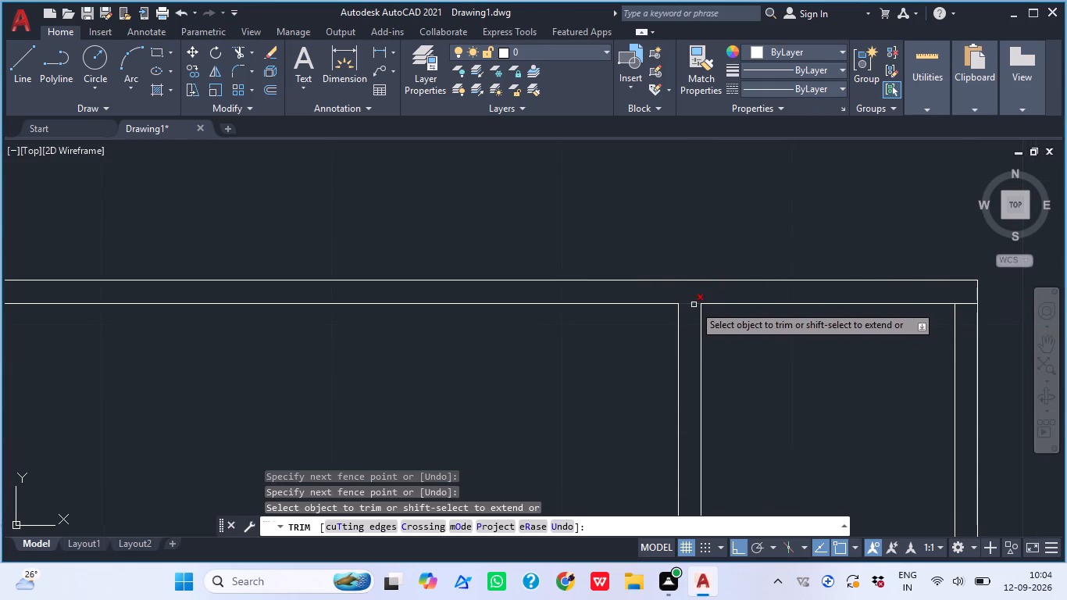
left_click(694, 305)
left_click(960, 304)
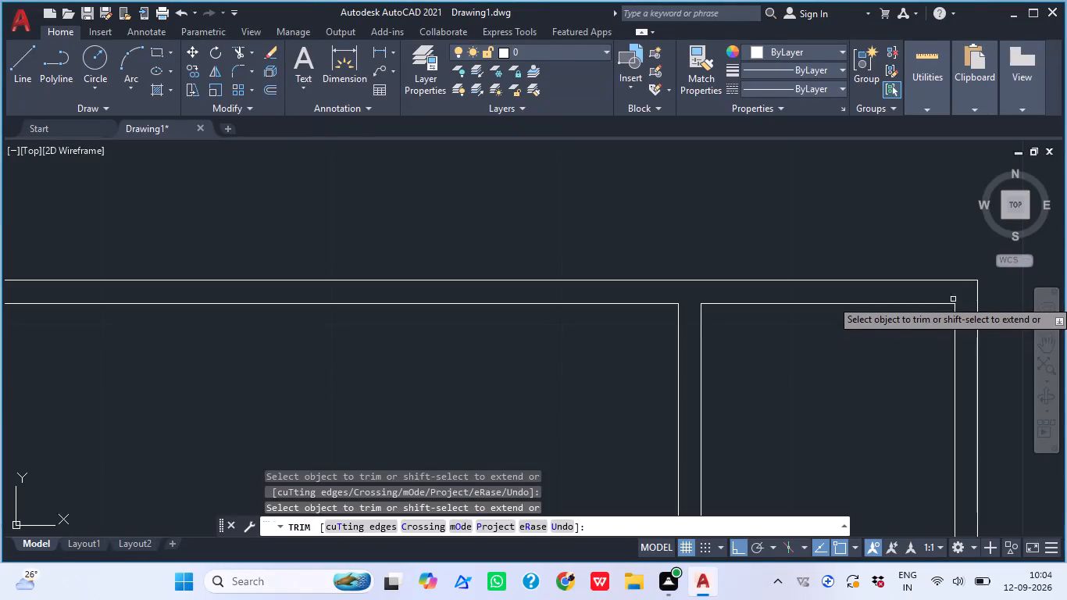
scroll(869, 281, "down", 4)
middle_click_drag(907, 337, 840, 313)
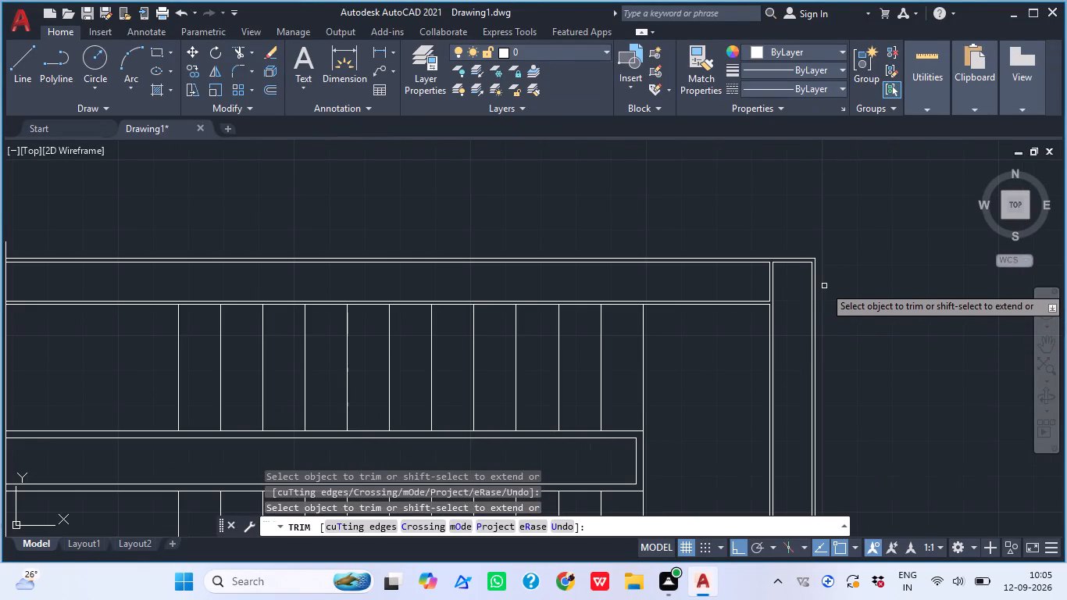
left_click(795, 280)
left_click(715, 285)
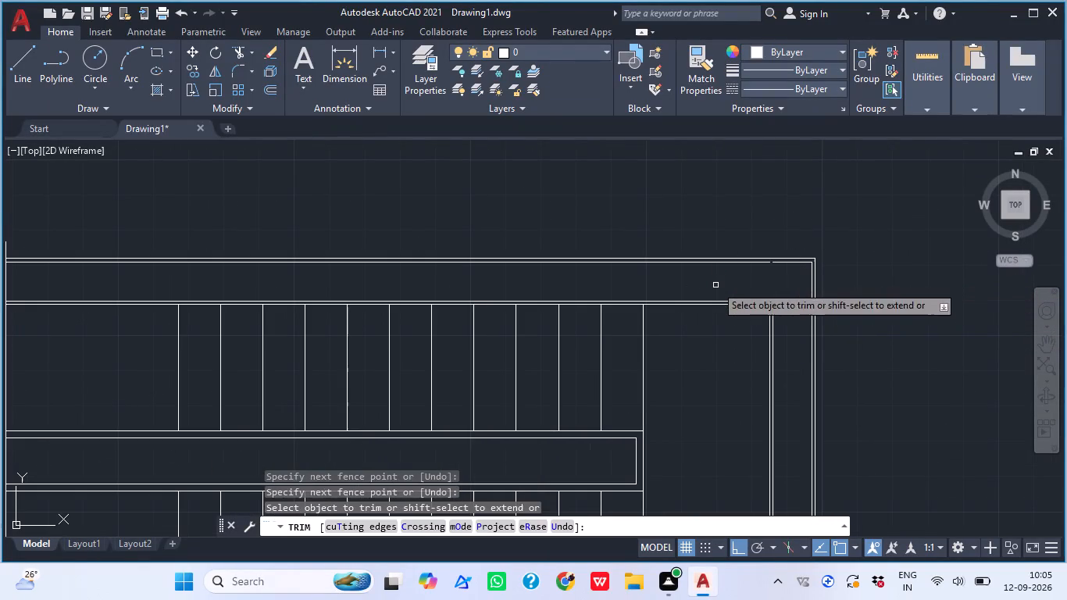
scroll(777, 283, "up", 3)
key("Escape")
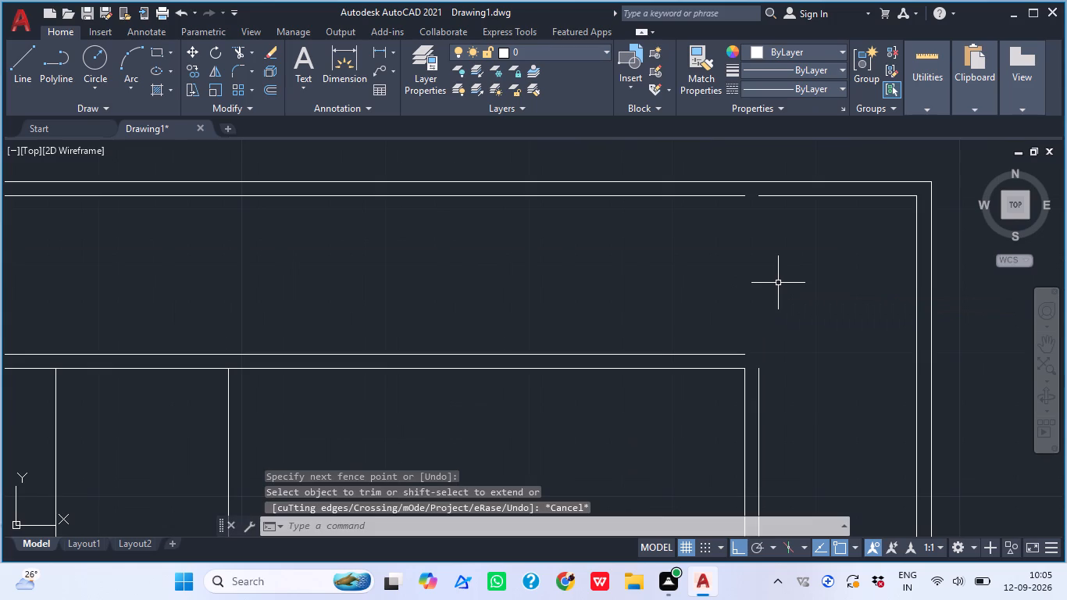
Extend the inner frame's outer lines through its top corner and close the gap in the outer frame's inner top line.
type("EX")
key("space")
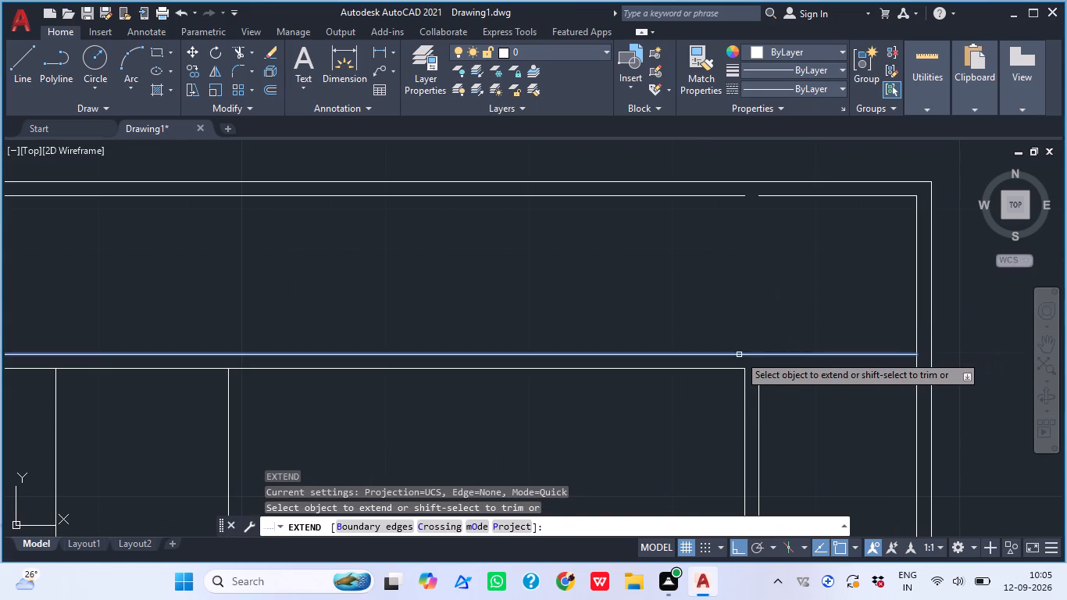
left_click(739, 355)
left_click(761, 375)
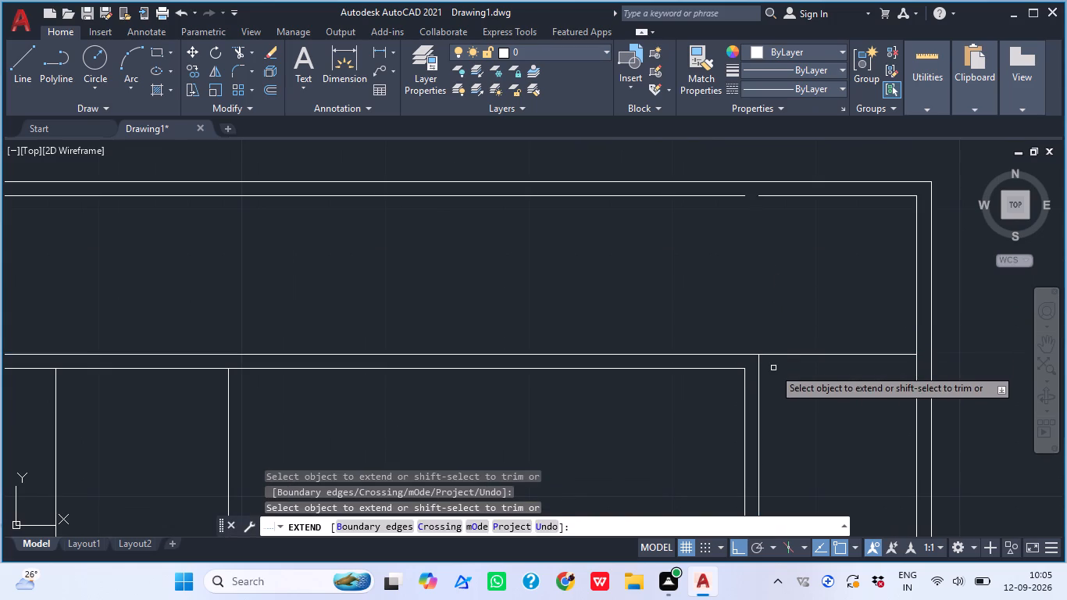
left_click(732, 195)
key("Escape")
Trim the horizontal overshoot running from the inner frame's top corner to the outer frame.
type("TR")
key("space")
left_click(809, 305)
left_click_drag(841, 363, 846, 376)
key("Escape")
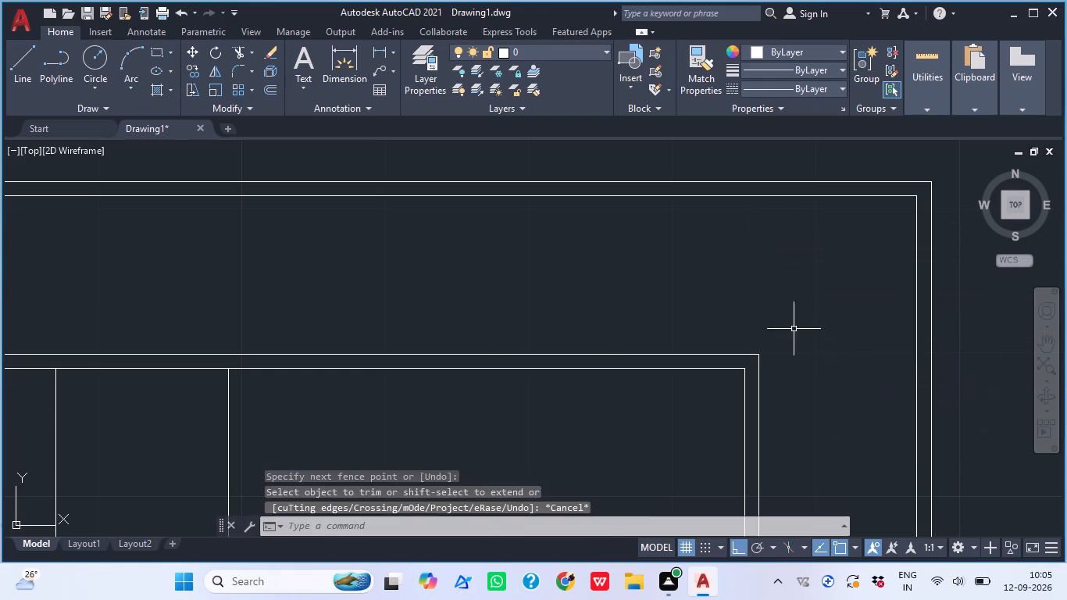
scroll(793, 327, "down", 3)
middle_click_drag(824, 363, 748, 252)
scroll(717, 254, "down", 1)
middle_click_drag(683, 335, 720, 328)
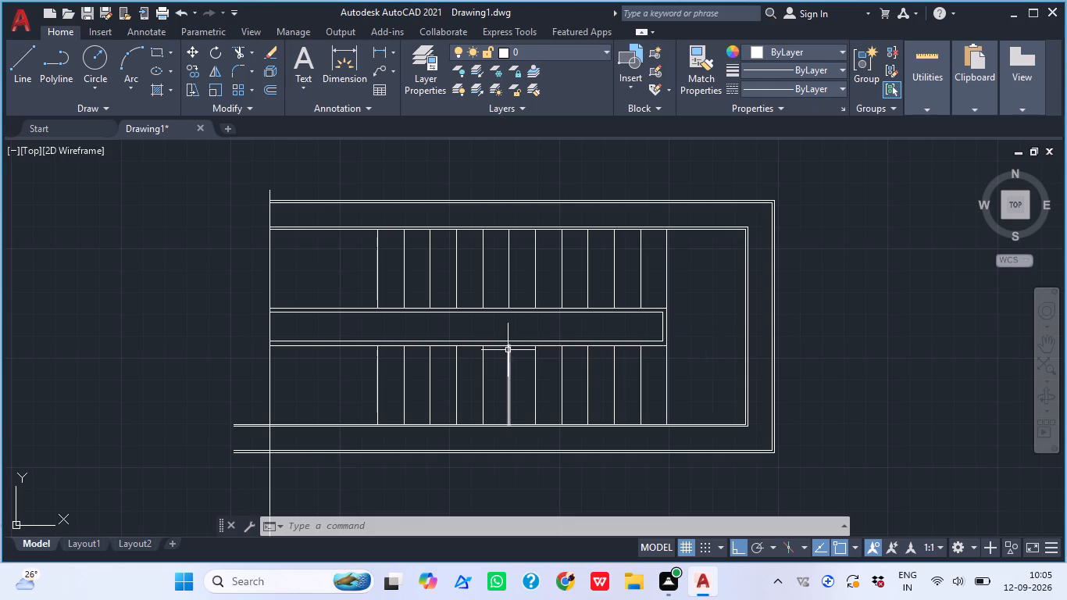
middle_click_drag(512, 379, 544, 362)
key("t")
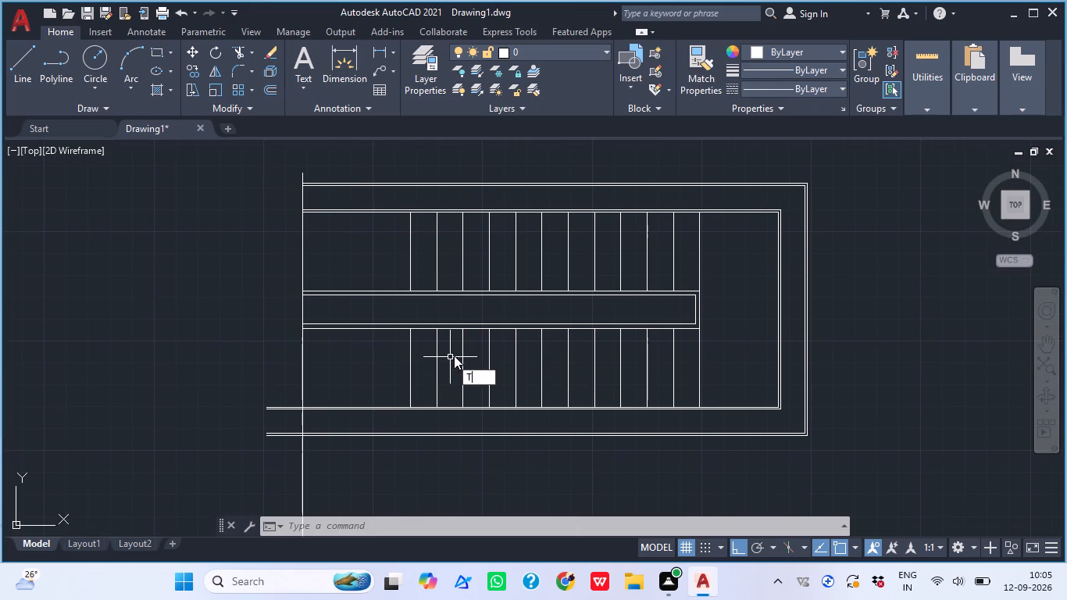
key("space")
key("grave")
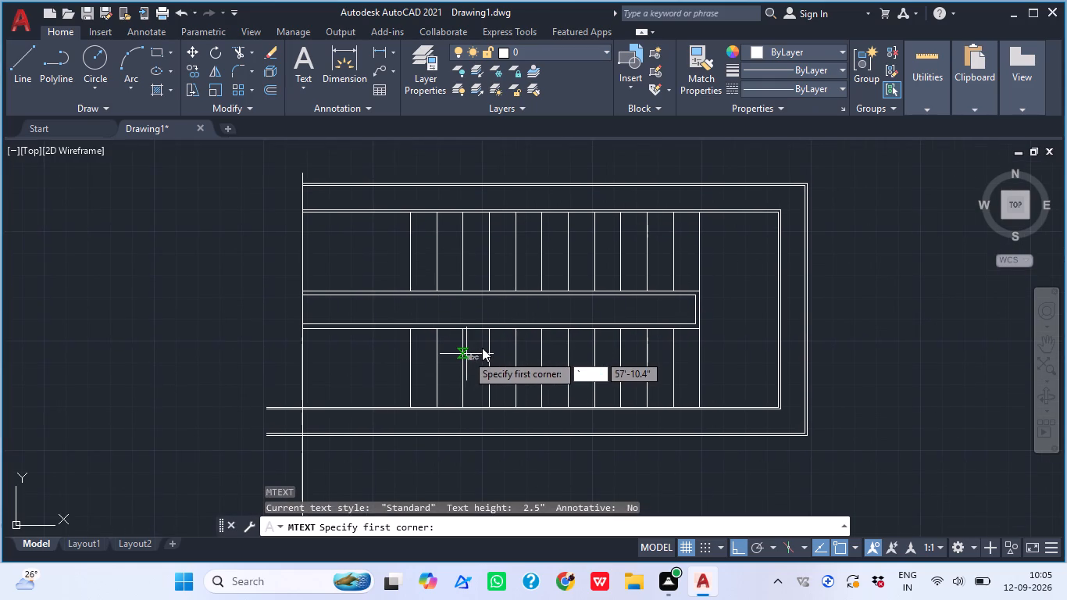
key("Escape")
Trim the ends of both bottom double lines that extend past the vertical line at the frames' open end.
type("TR")
key("space")
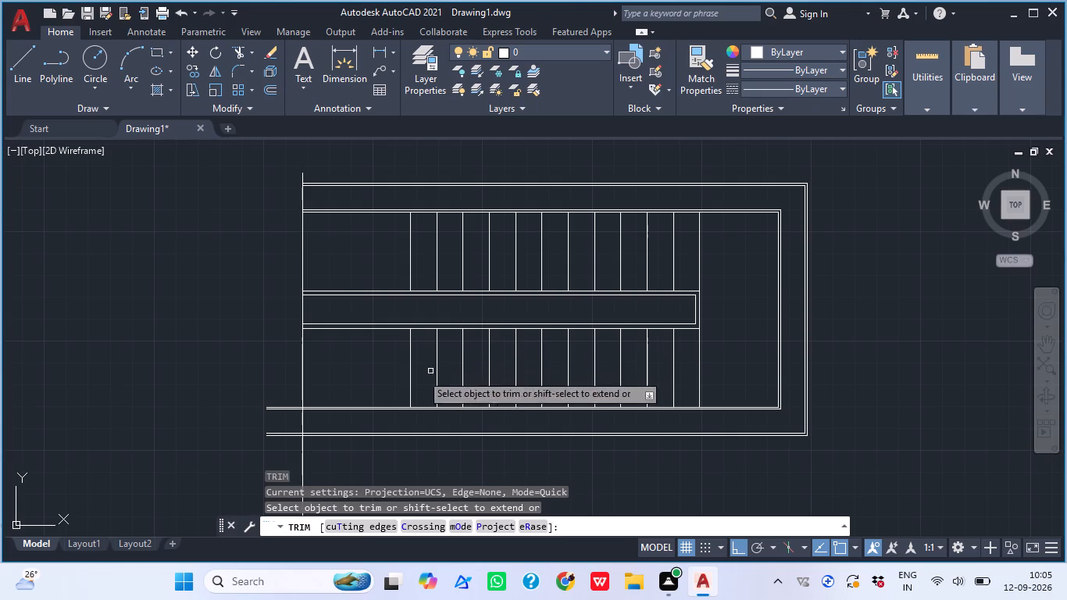
left_click(264, 398)
double_click(286, 452)
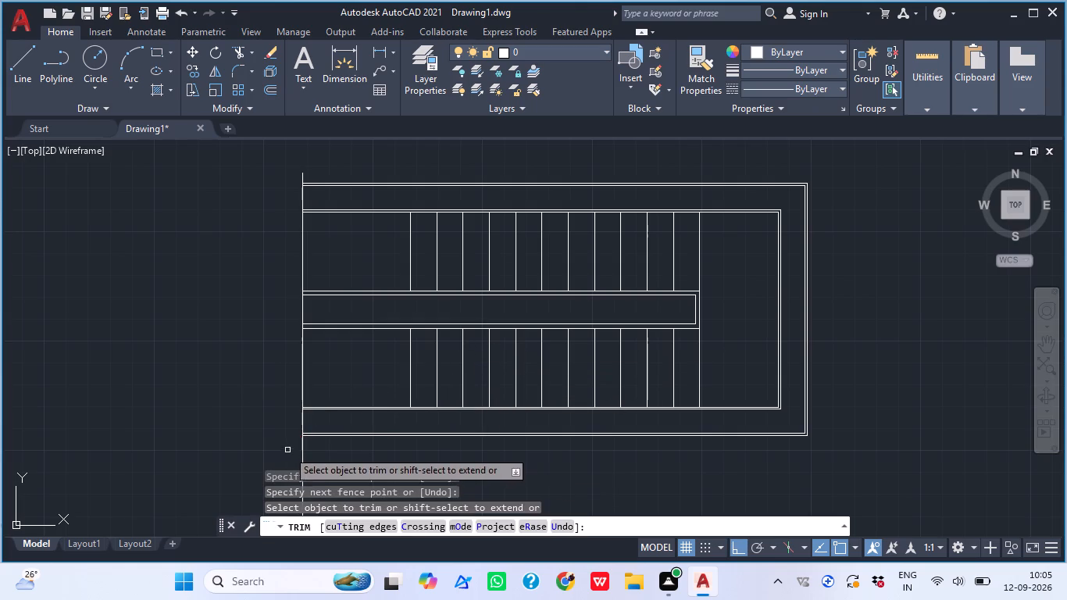
middle_click_drag(342, 442, 368, 416)
key("Escape")
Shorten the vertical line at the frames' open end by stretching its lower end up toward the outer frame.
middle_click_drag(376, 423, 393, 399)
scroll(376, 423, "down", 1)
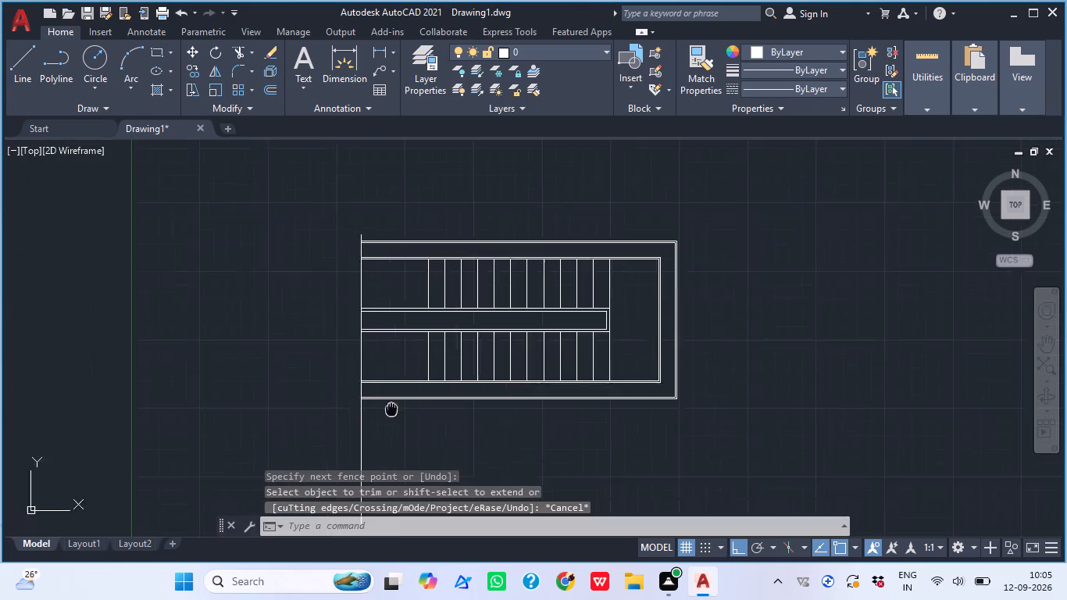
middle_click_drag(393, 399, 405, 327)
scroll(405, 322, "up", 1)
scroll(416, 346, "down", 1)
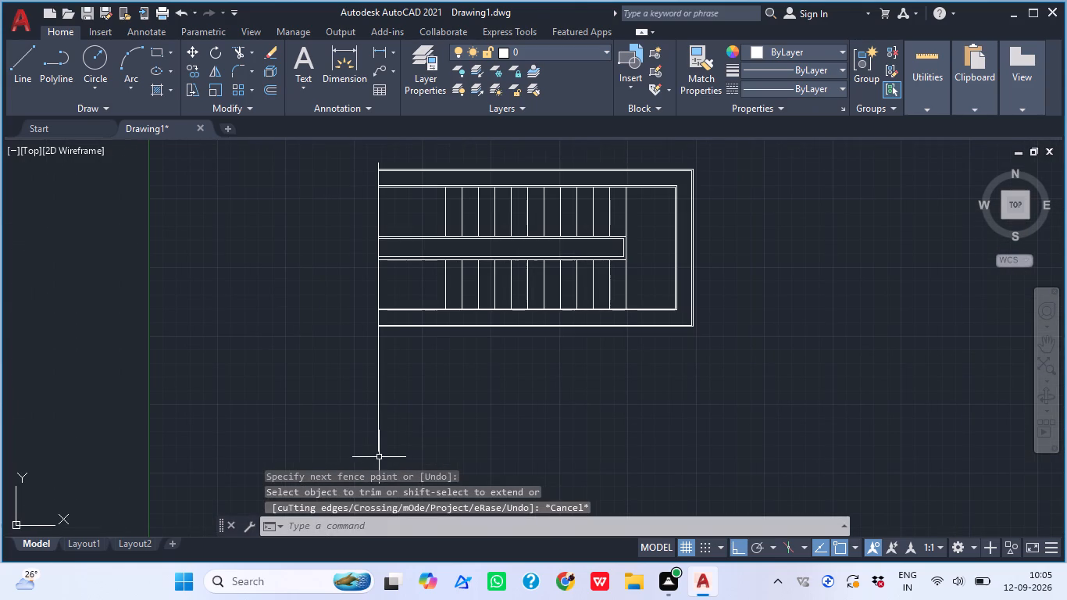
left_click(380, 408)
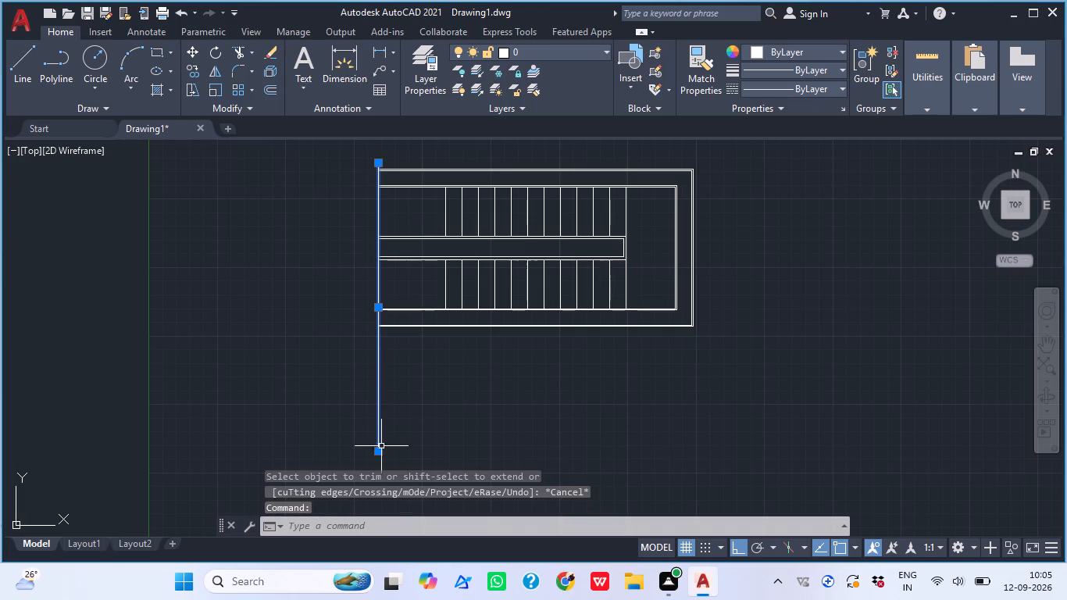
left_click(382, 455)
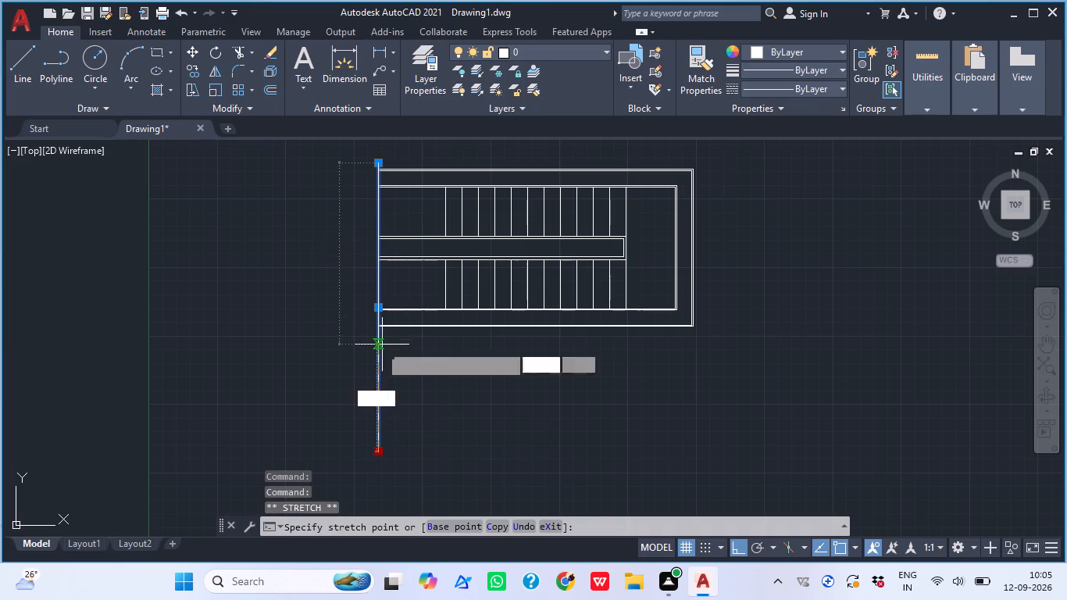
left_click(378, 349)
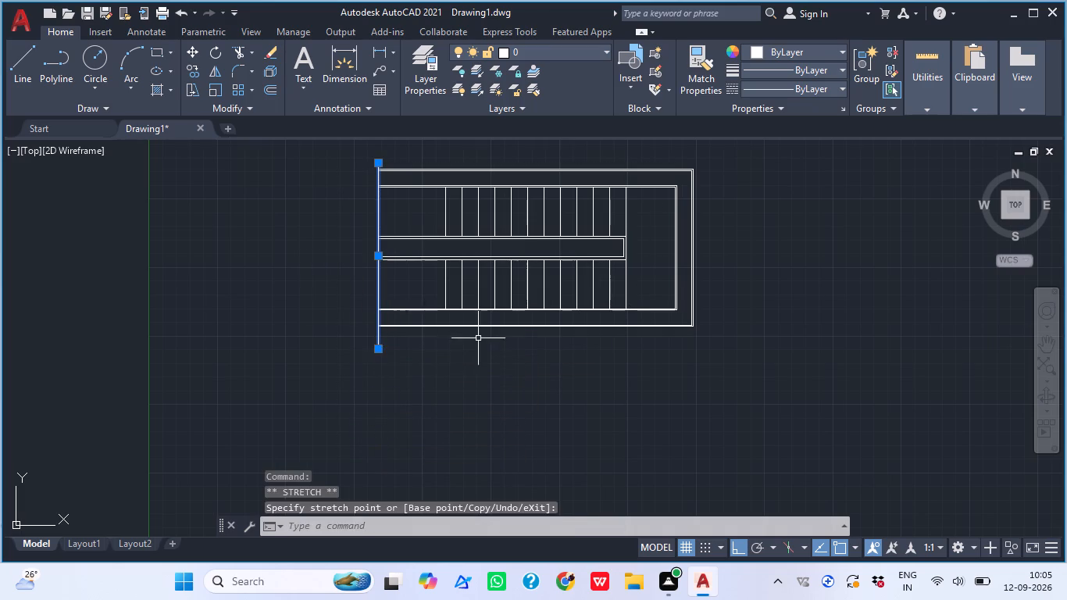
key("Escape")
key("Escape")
Stretch the lower end of the vertical line at the open end up to just below the outer frame, about 10'-7" long overall.
middle_click(394, 541)
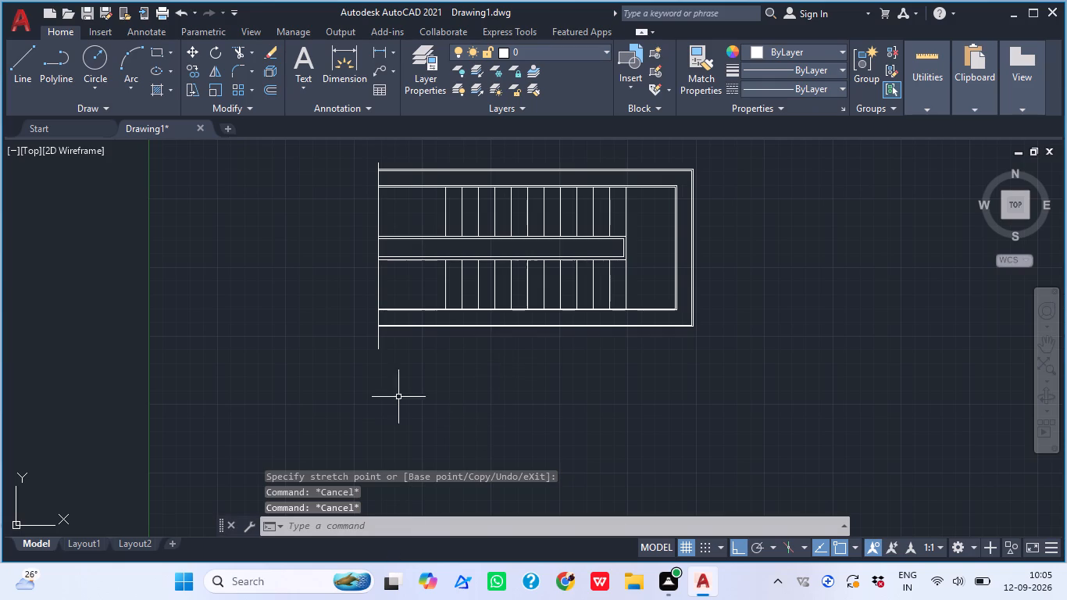
scroll(440, 366, "up", 1)
middle_click_drag(439, 403, 416, 497)
scroll(373, 419, "up", 1)
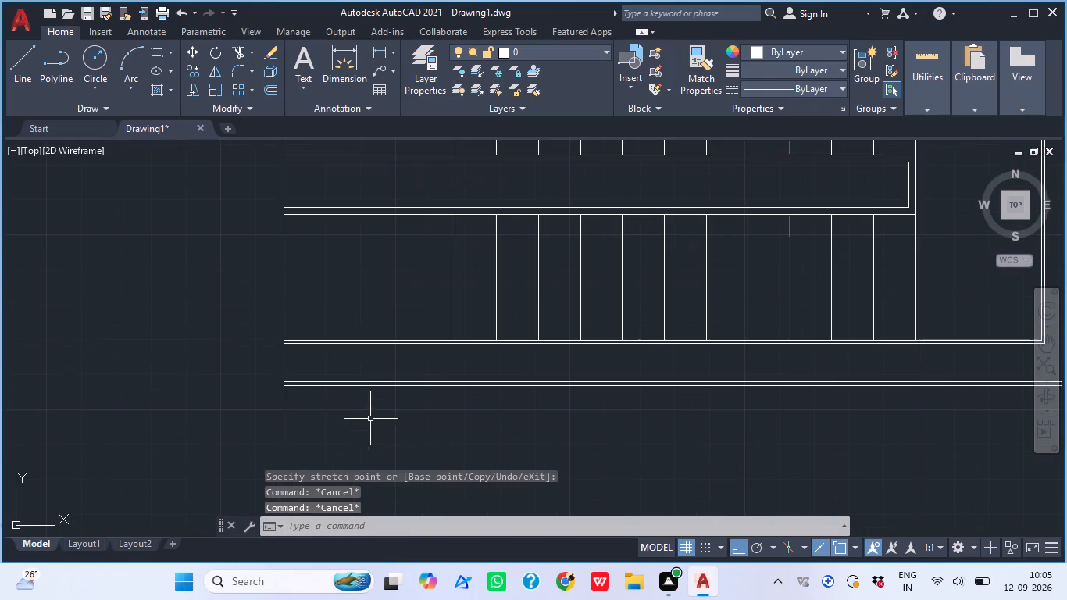
left_click(283, 425)
left_click(285, 442)
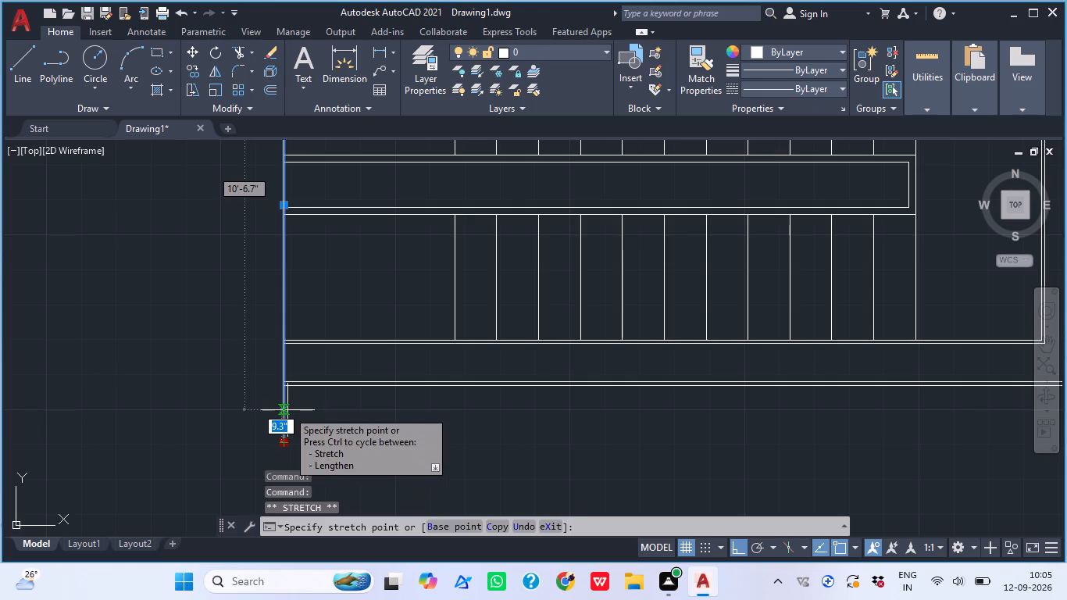
left_click(287, 411)
scroll(371, 420, "down", 3)
key("Escape")
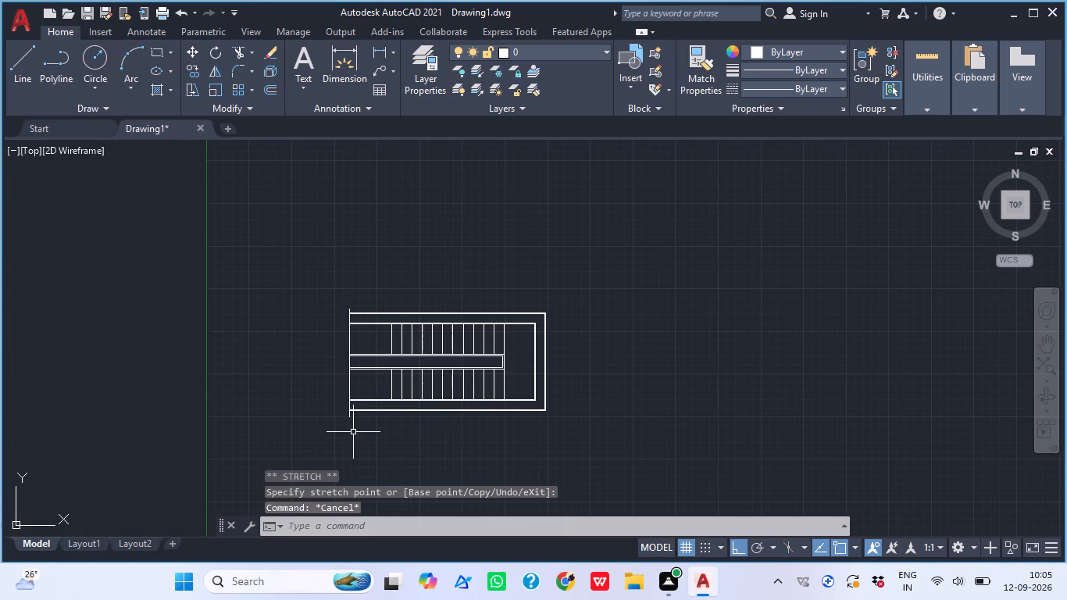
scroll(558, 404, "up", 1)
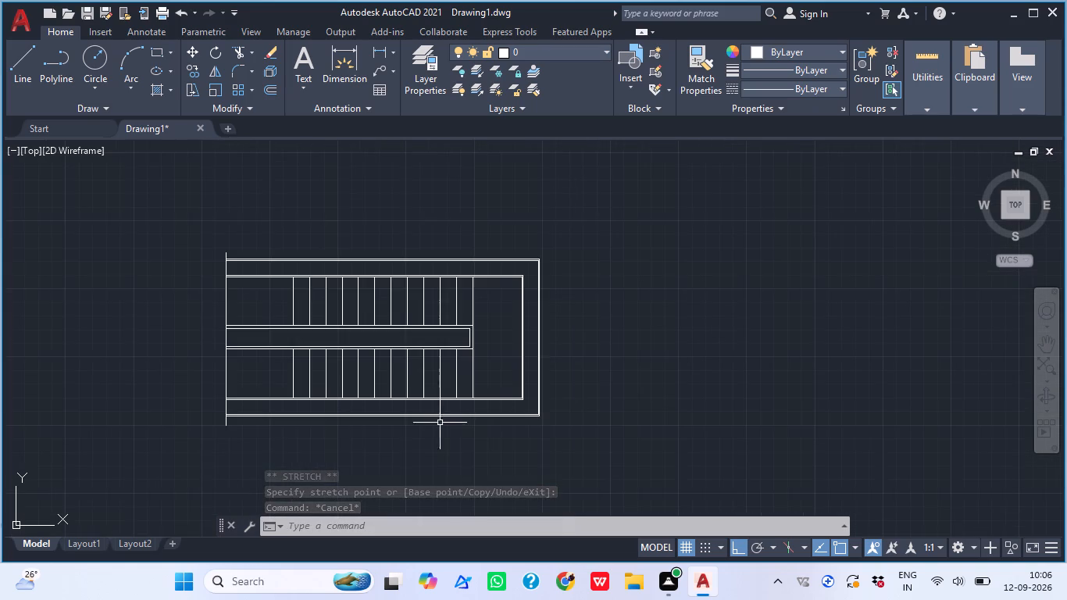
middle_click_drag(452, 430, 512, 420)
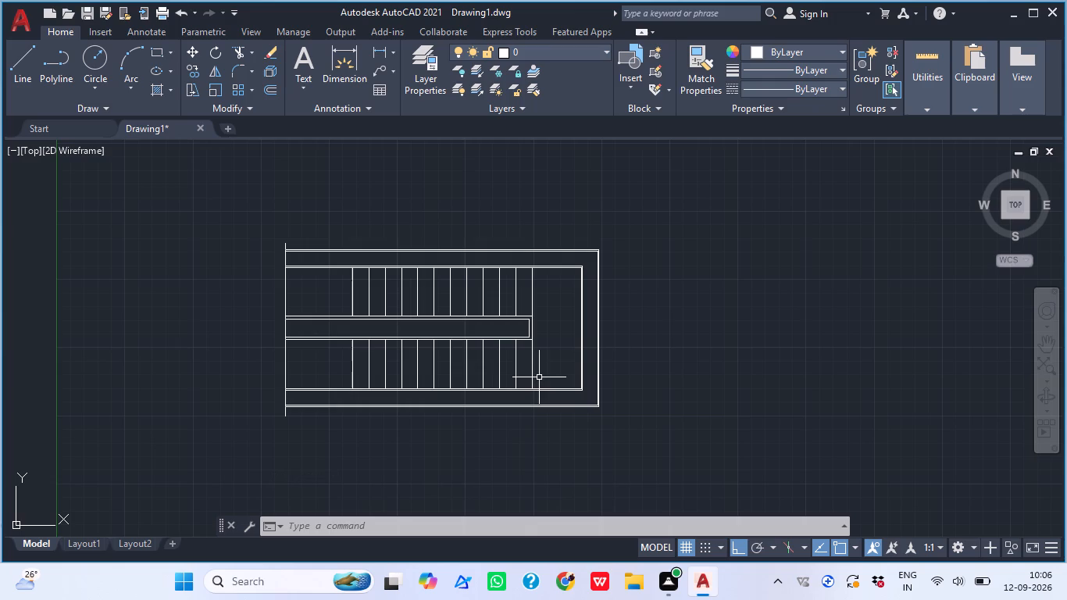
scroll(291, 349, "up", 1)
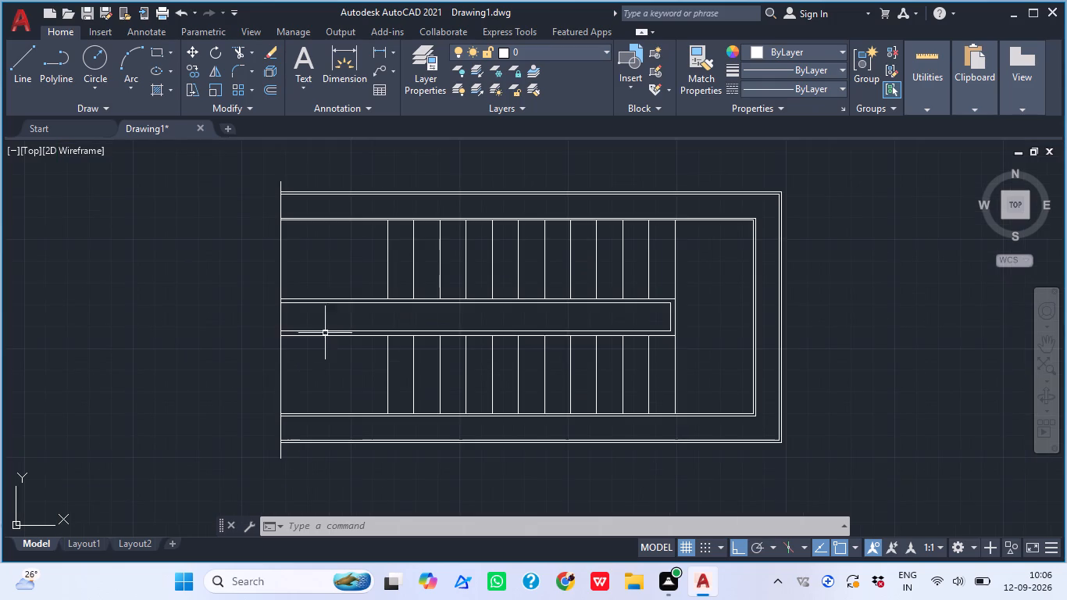
Extend the lower row's first line at the open end up to the central strip's inner line.
scroll(373, 319, "up", 1)
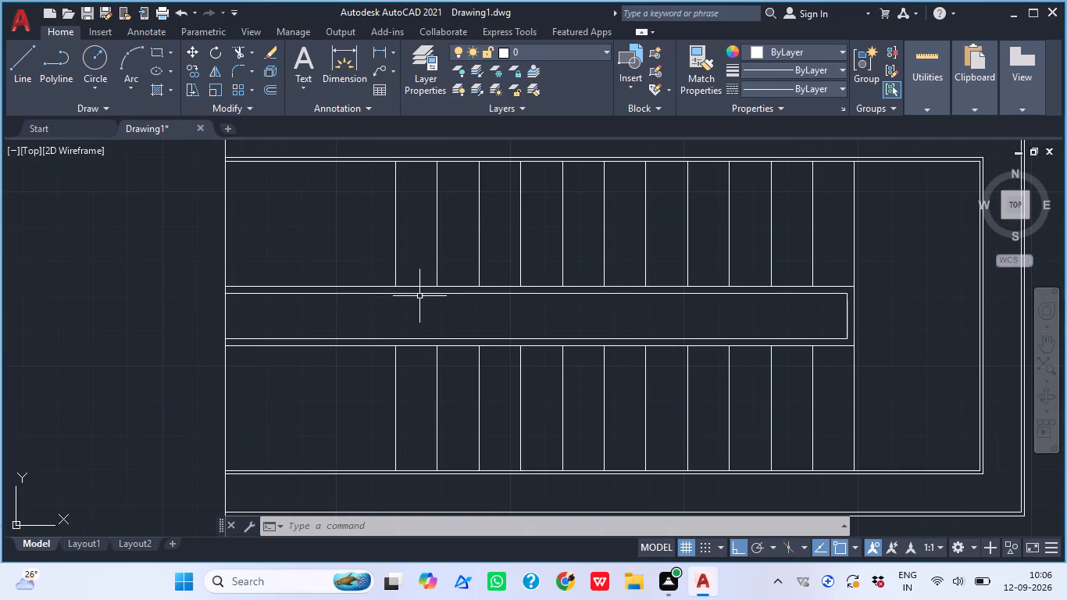
key("e")
type("X")
key("space")
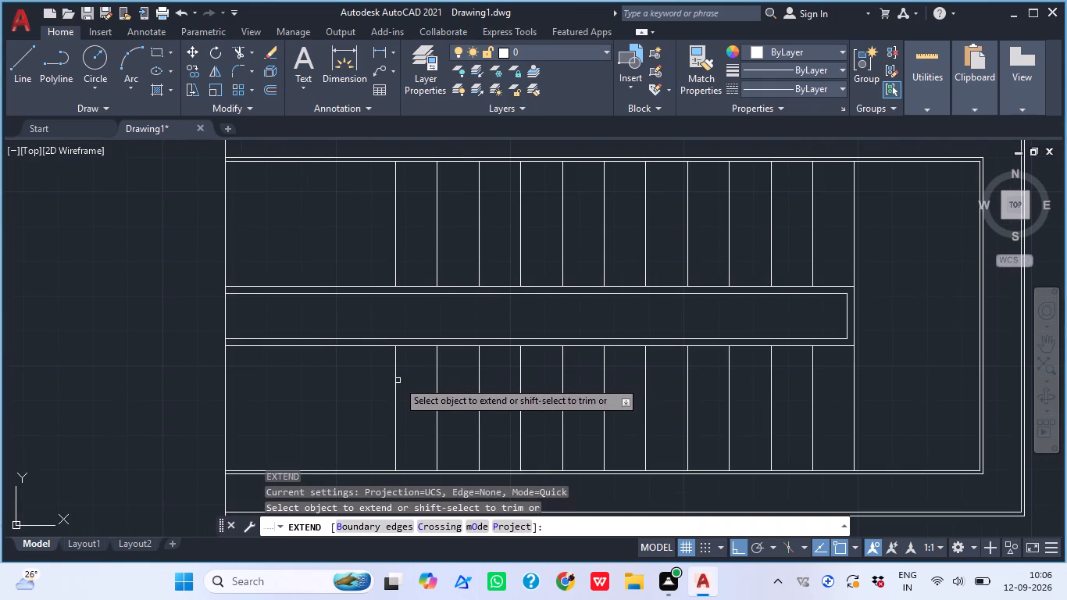
left_click(394, 377)
key("Escape")
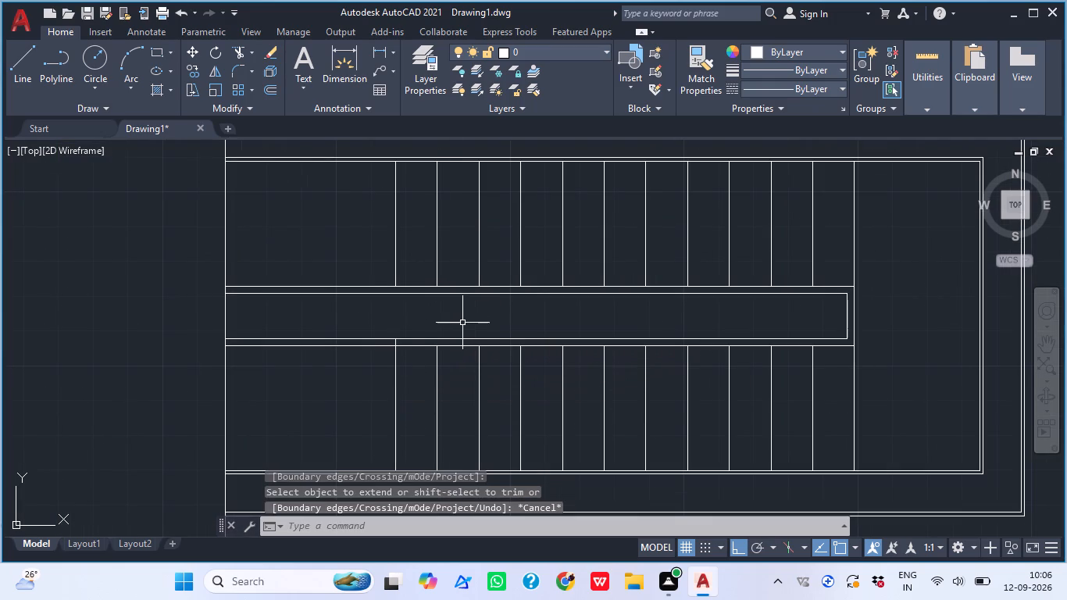
Trim the central strip's lower double line where it runs past the lower row's first line toward the open end.
key("r")
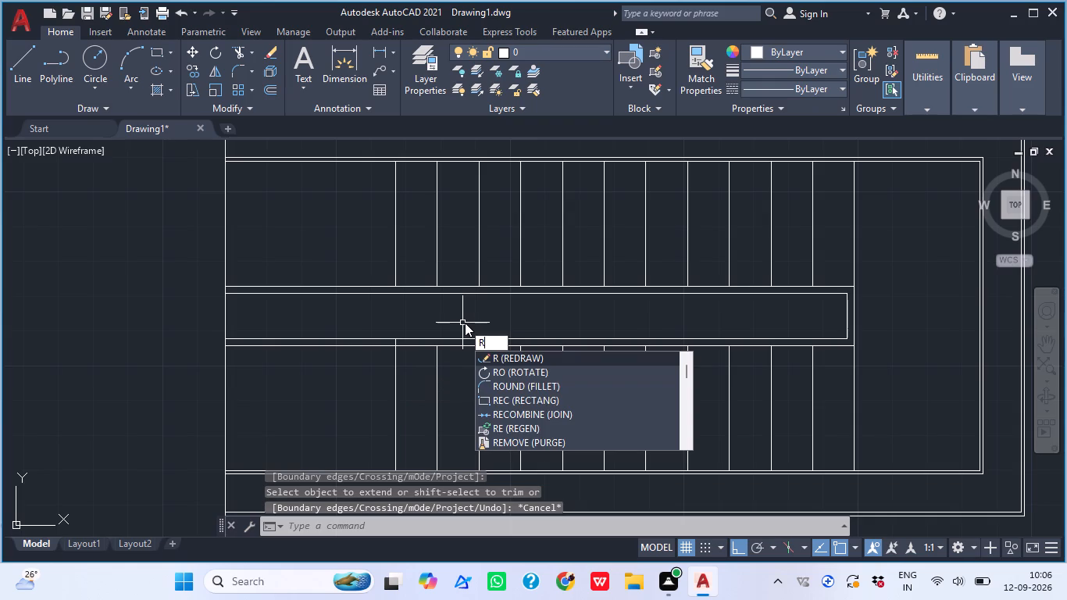
key("Escape")
type("TR")
key("space")
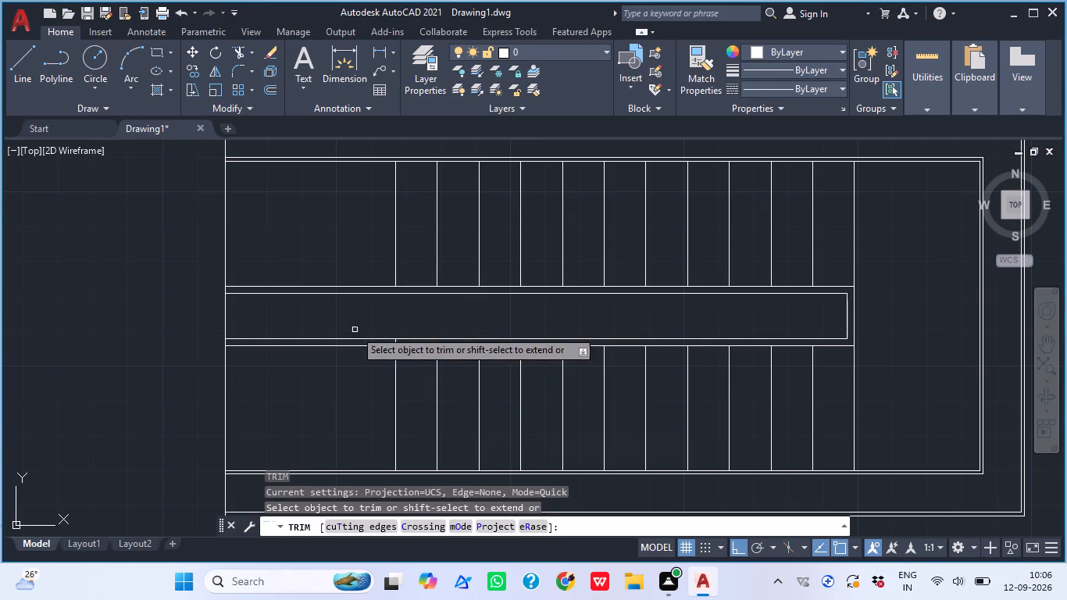
left_click(337, 334)
left_click(317, 371)
key("Escape")
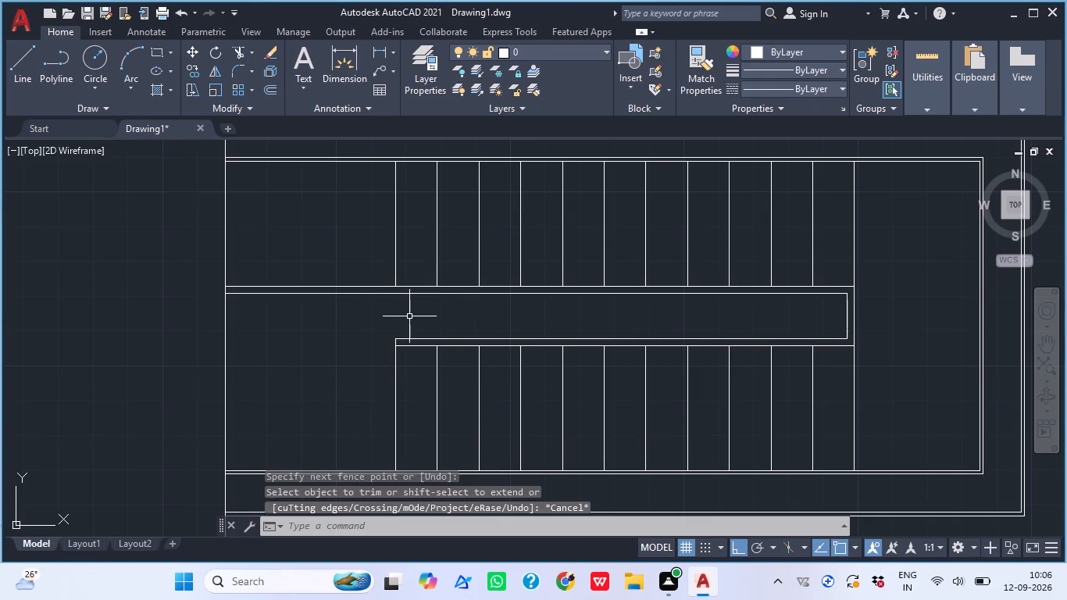
Draw a rectangle about 5.8" by 4.2" across the strip's lower double line, near its shortened end.
scroll(432, 322, "up", 1)
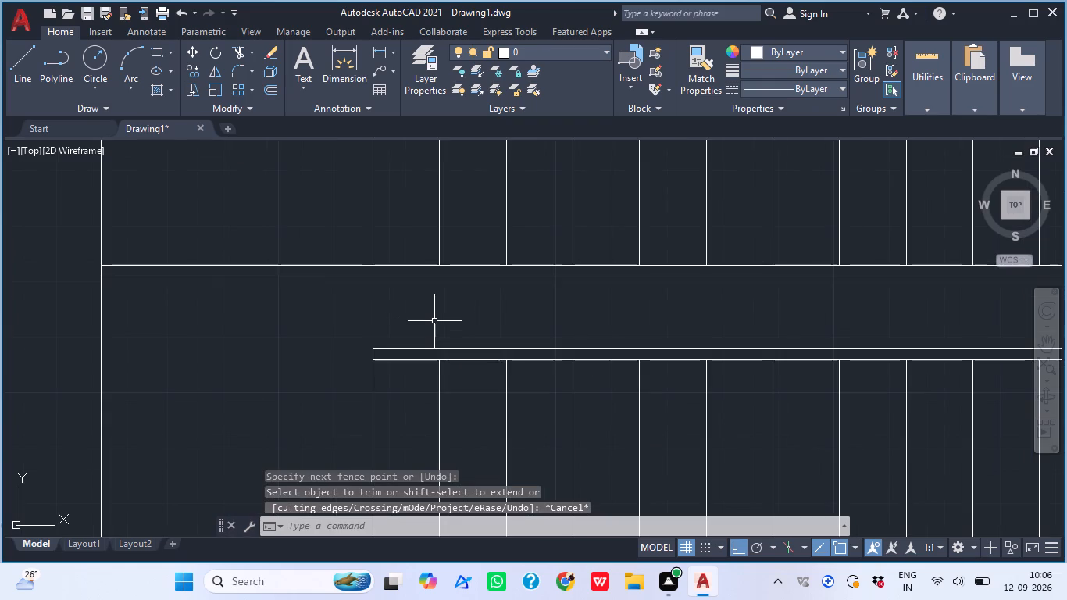
middle_click_drag(355, 327, 352, 344)
key("r")
type("EC")
key("space")
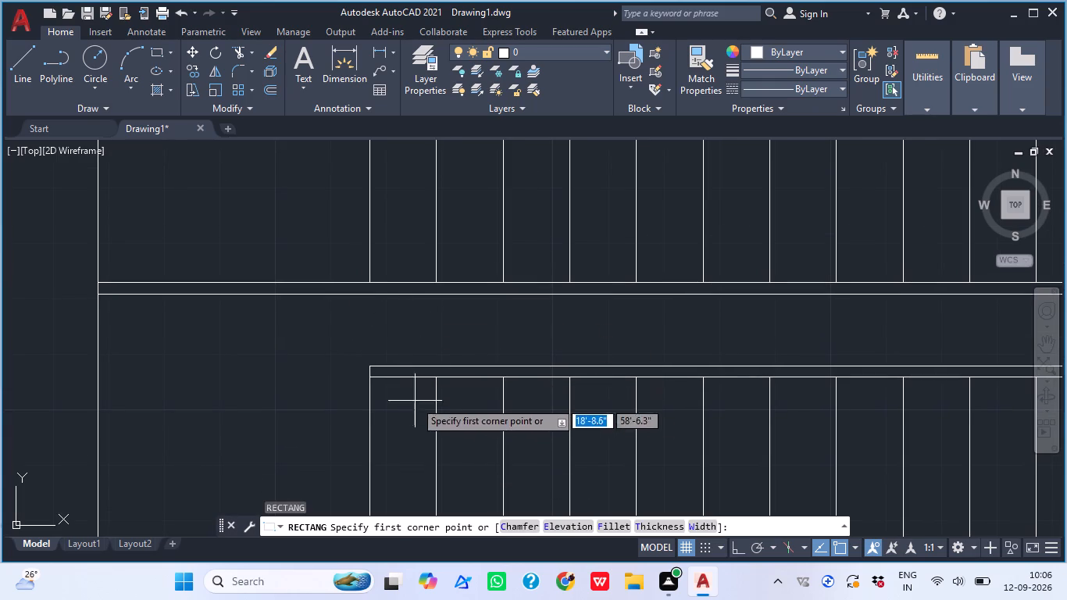
scroll(447, 418, "up", 2)
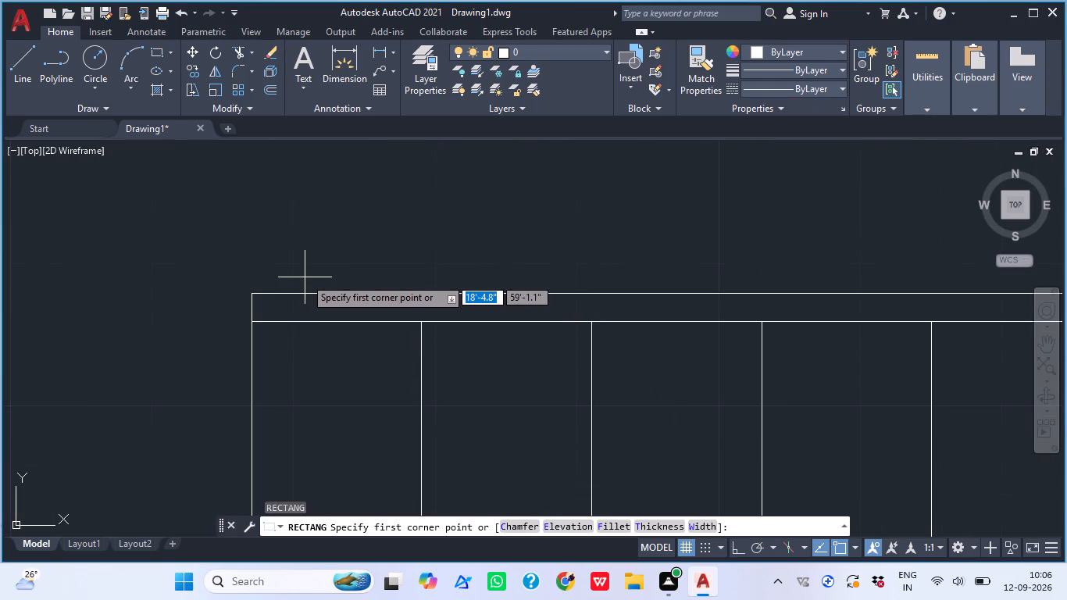
left_click(301, 276)
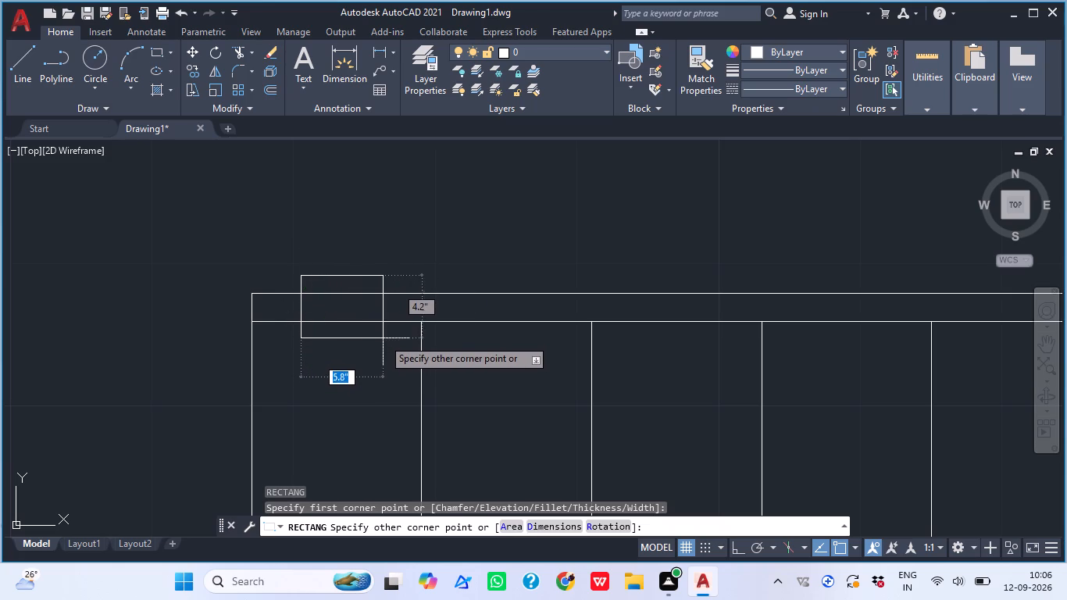
left_click(385, 339)
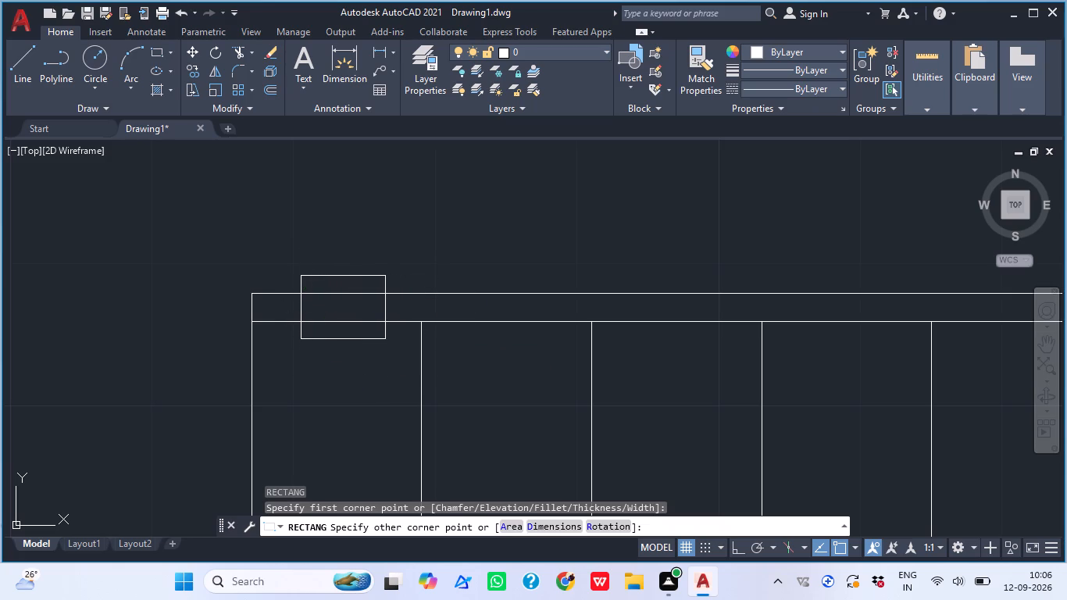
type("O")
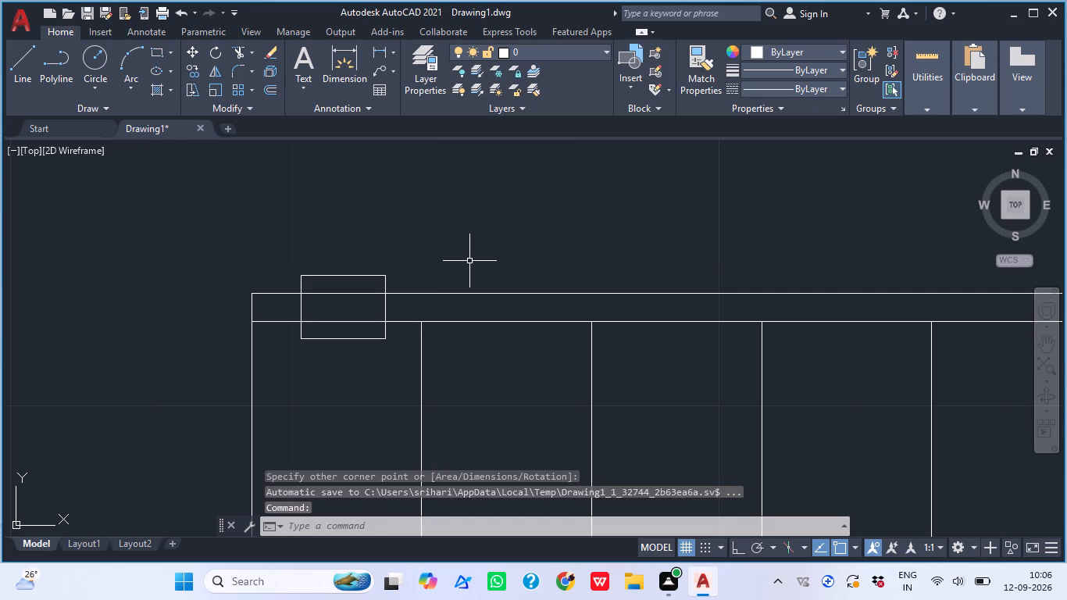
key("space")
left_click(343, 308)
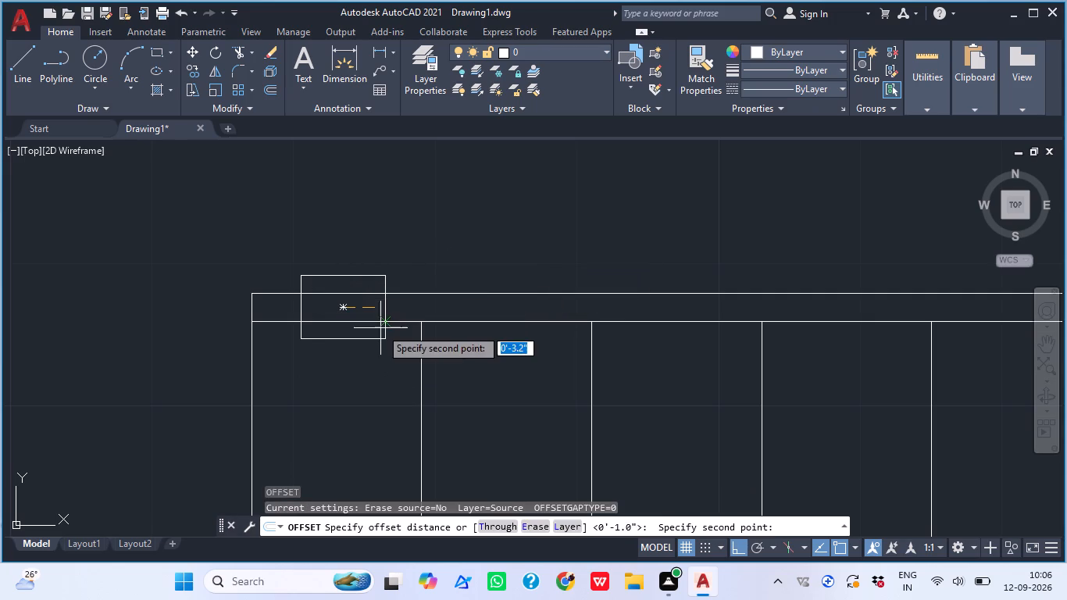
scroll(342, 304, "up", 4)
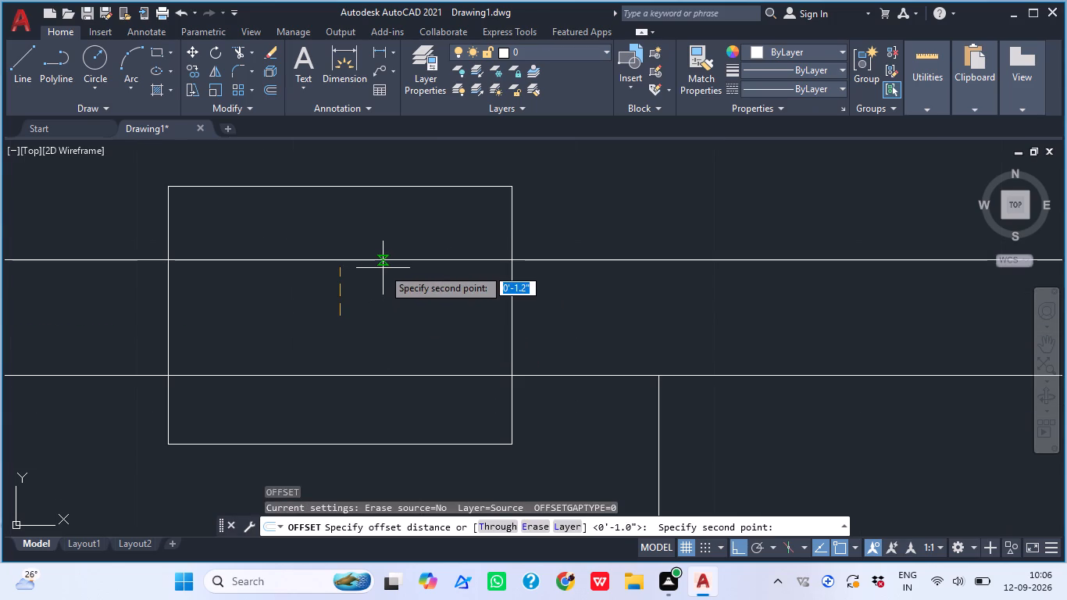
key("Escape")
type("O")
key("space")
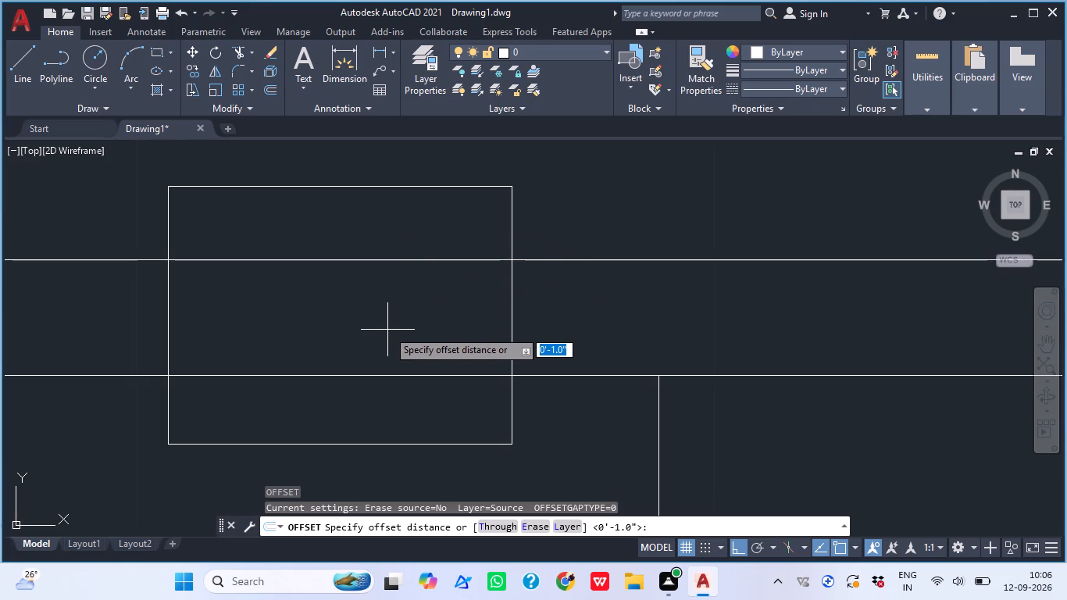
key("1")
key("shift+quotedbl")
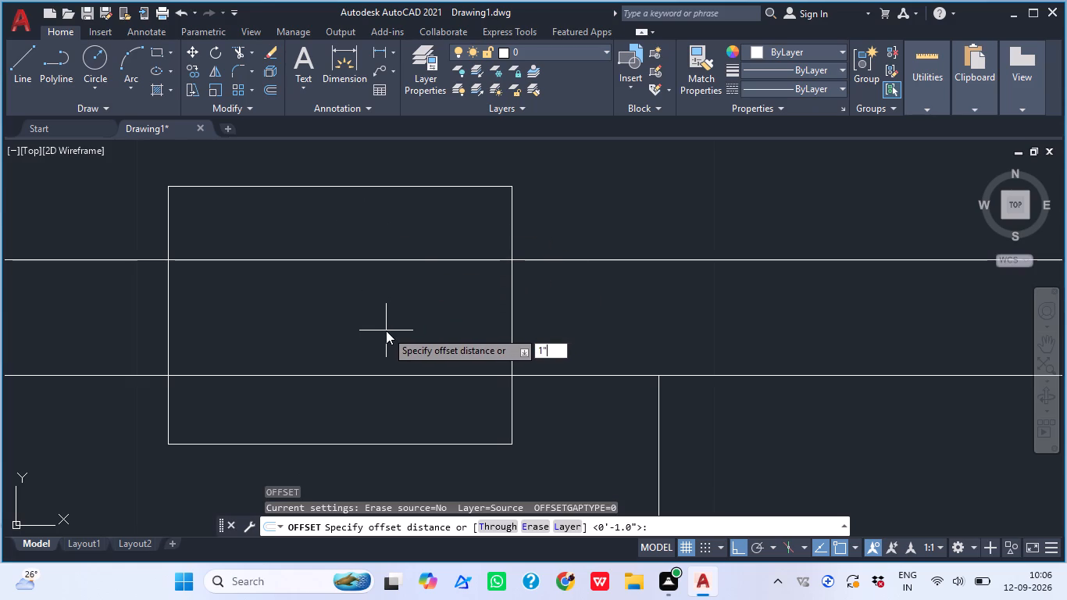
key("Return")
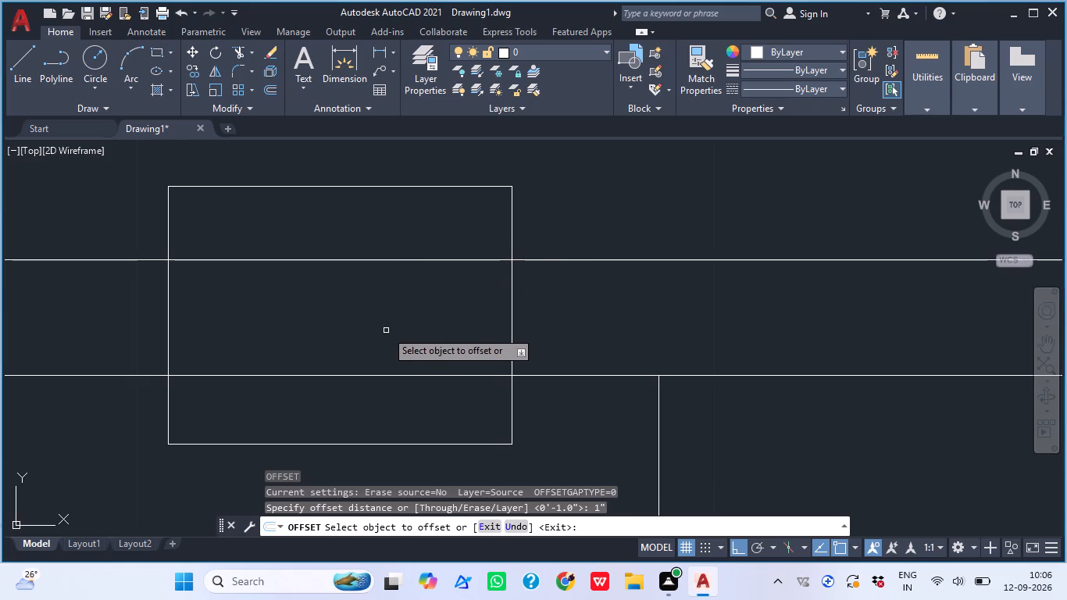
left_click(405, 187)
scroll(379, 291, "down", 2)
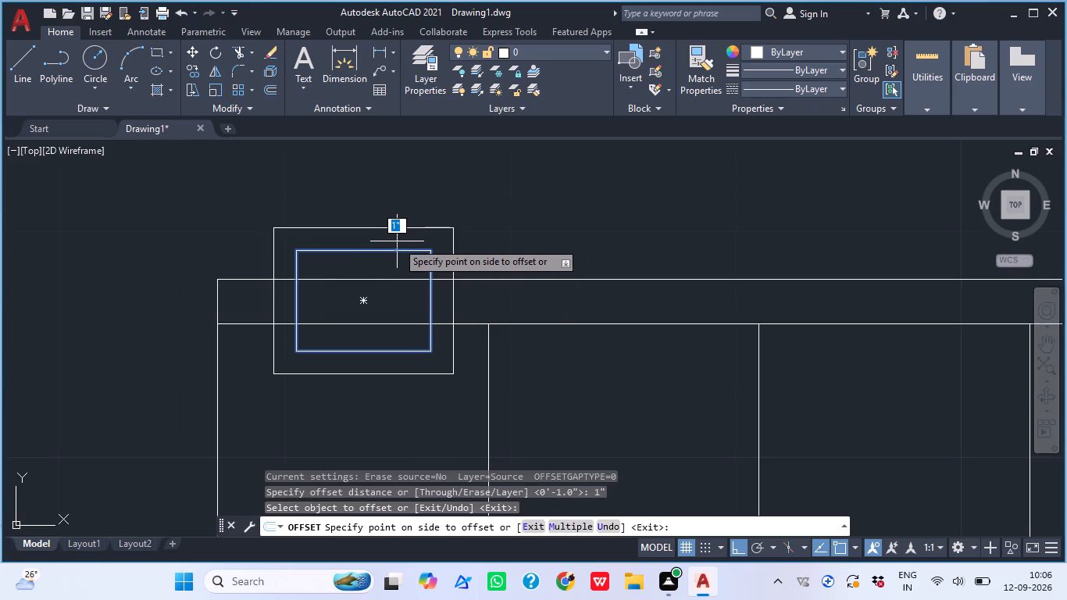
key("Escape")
Offset the small rectangle 0.5" inward.
type("O")
key("space")
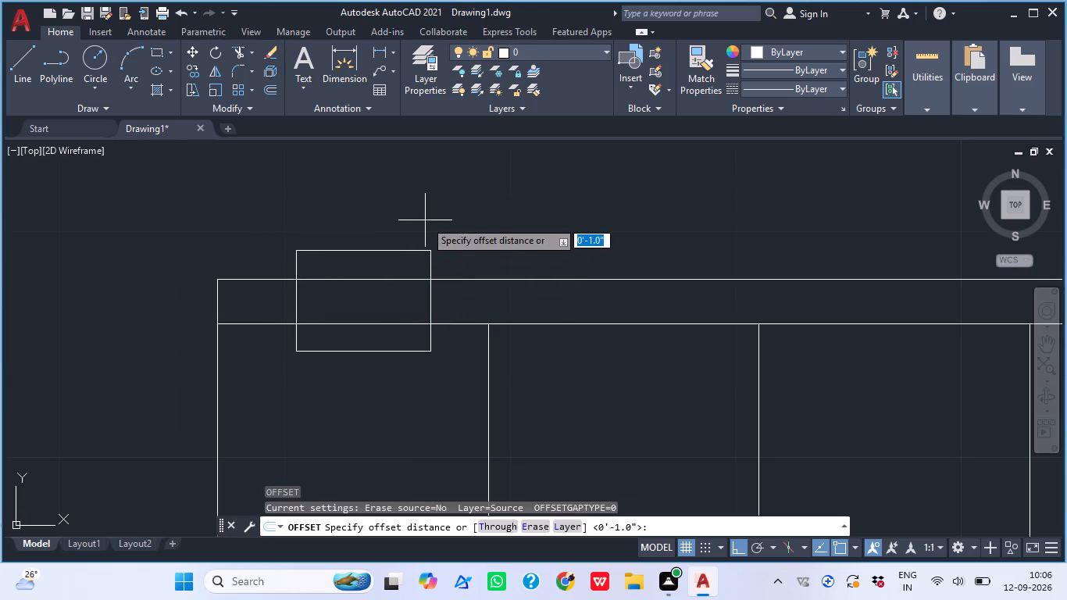
key("0")
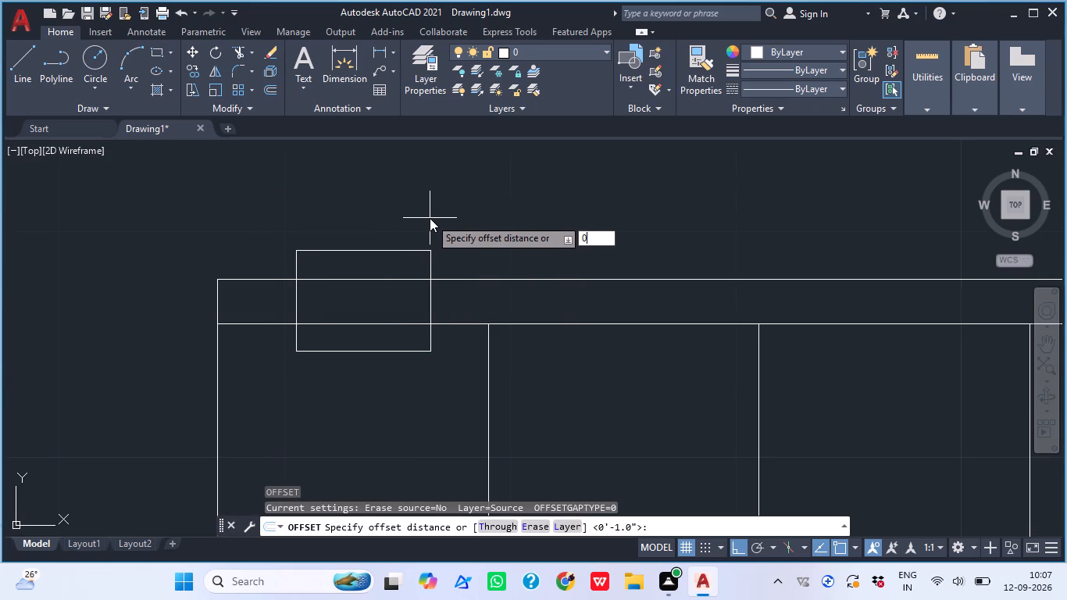
key("period")
key("5")
key("shift+quotedbl")
key("Return")
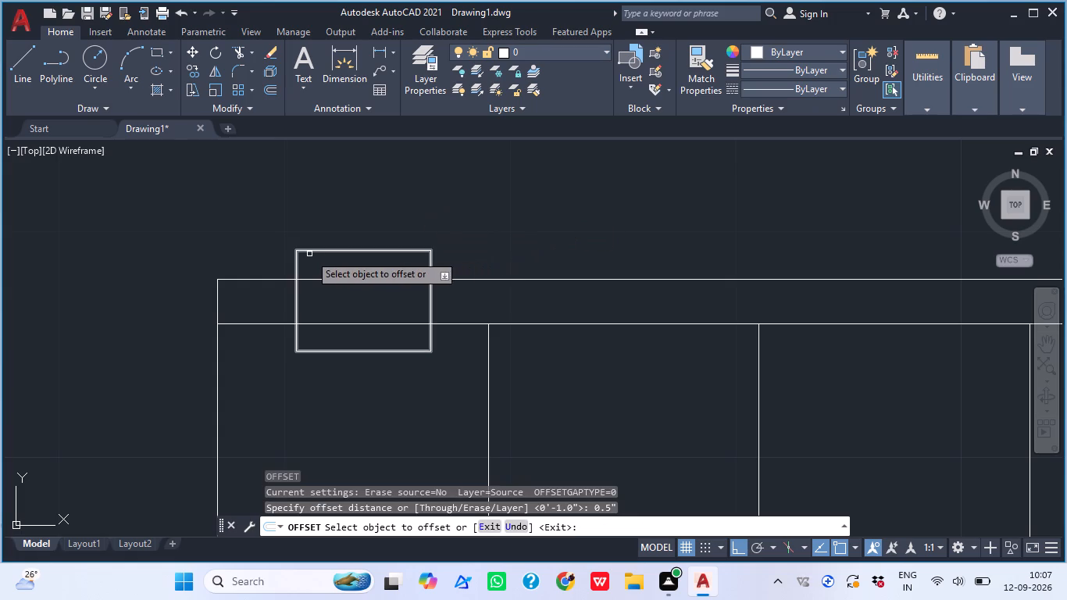
left_click(319, 251)
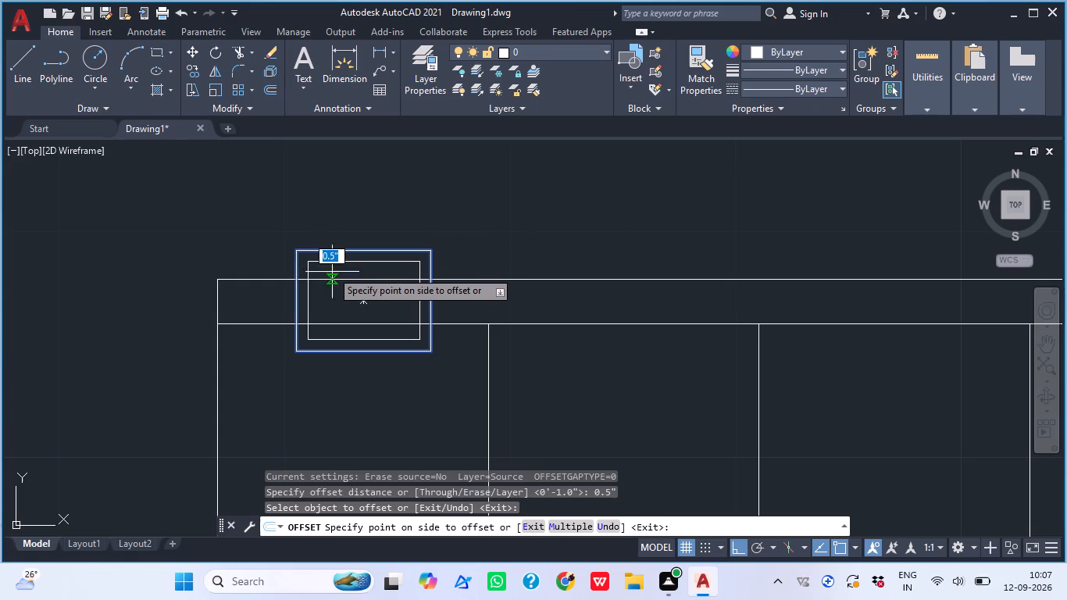
left_click(337, 286)
scroll(344, 286, "down", 2)
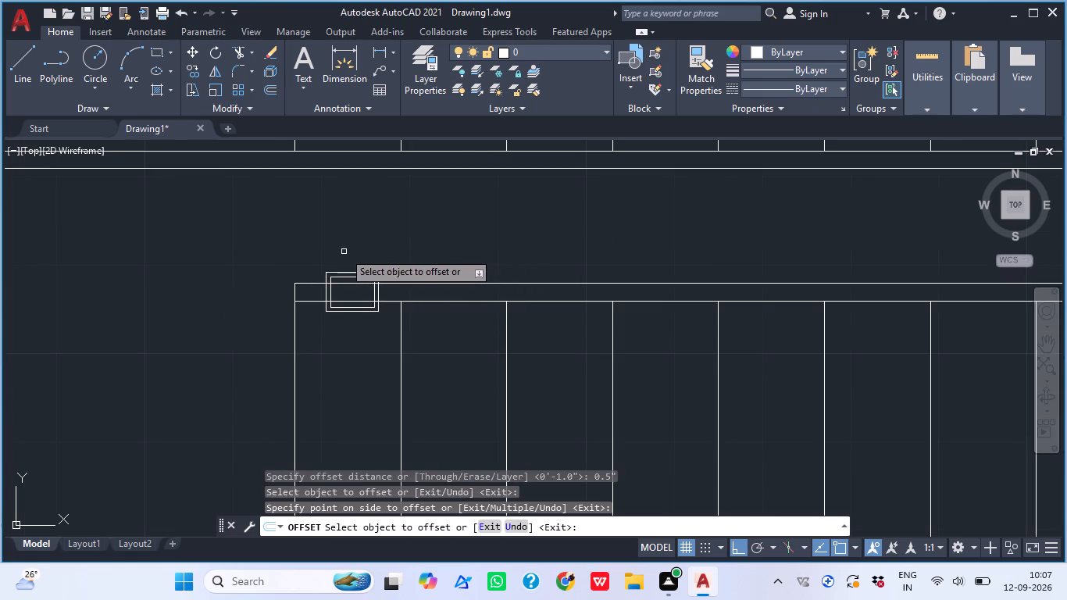
key("Escape")
Copy both nested rectangles, with Ortho off, onto the strip's upper double line, just before the upper row's first line.
left_click(316, 257)
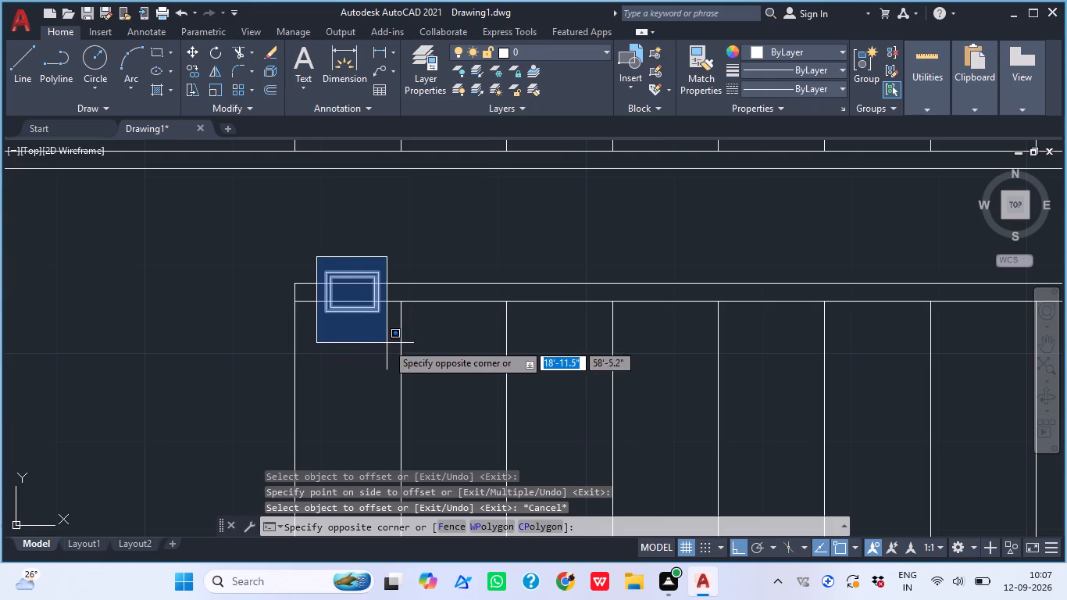
left_click(387, 343)
key("c")
key("o")
key("space")
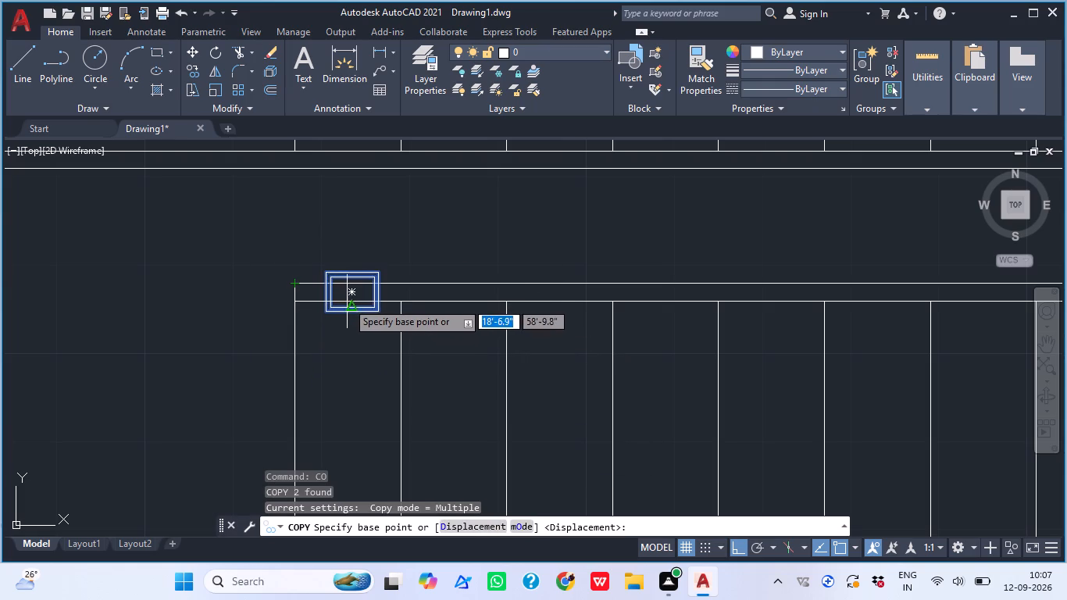
left_click(348, 294)
scroll(348, 287, "down", 4)
scroll(330, 271, "up", 3)
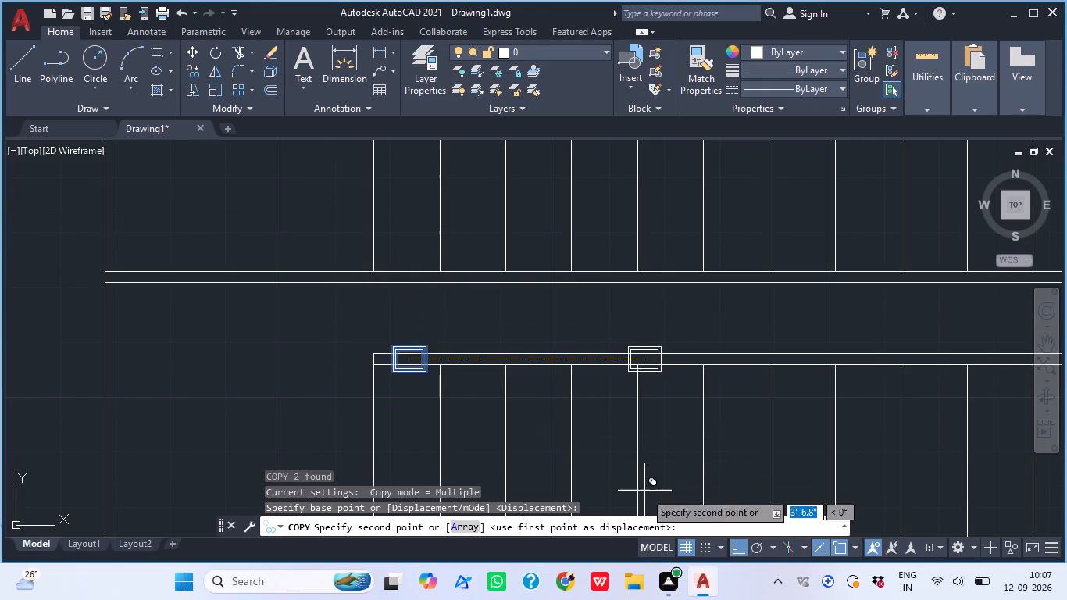
left_click(743, 545)
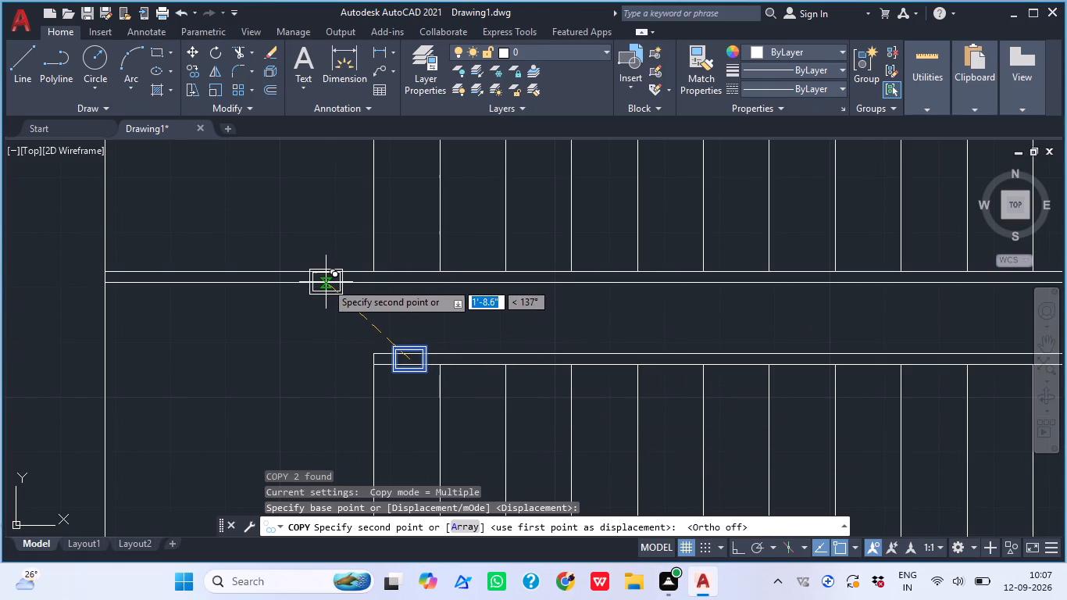
scroll(328, 276, "up", 2)
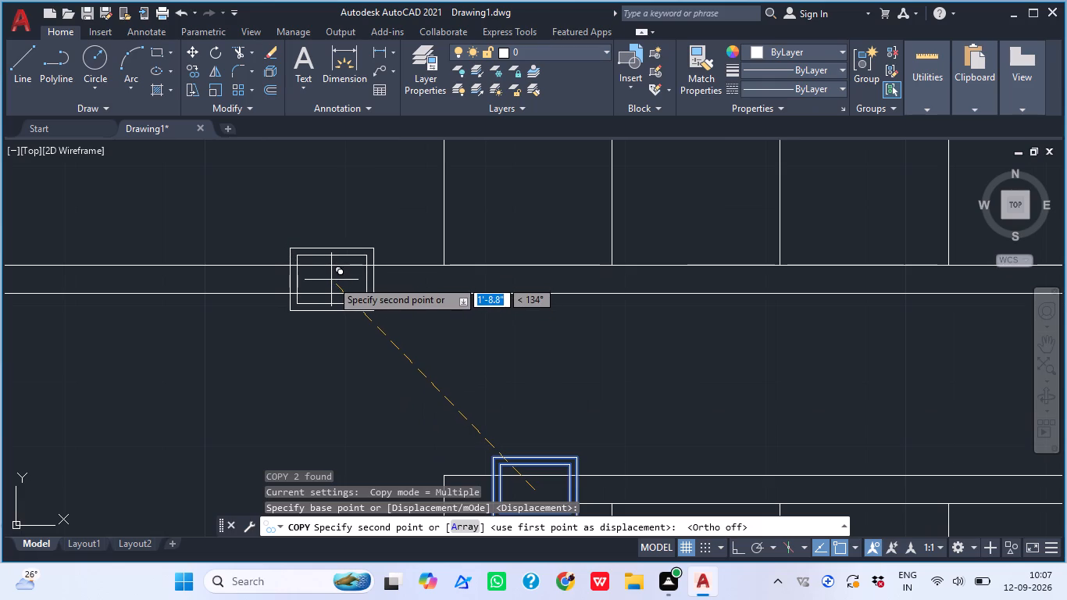
left_click(331, 280)
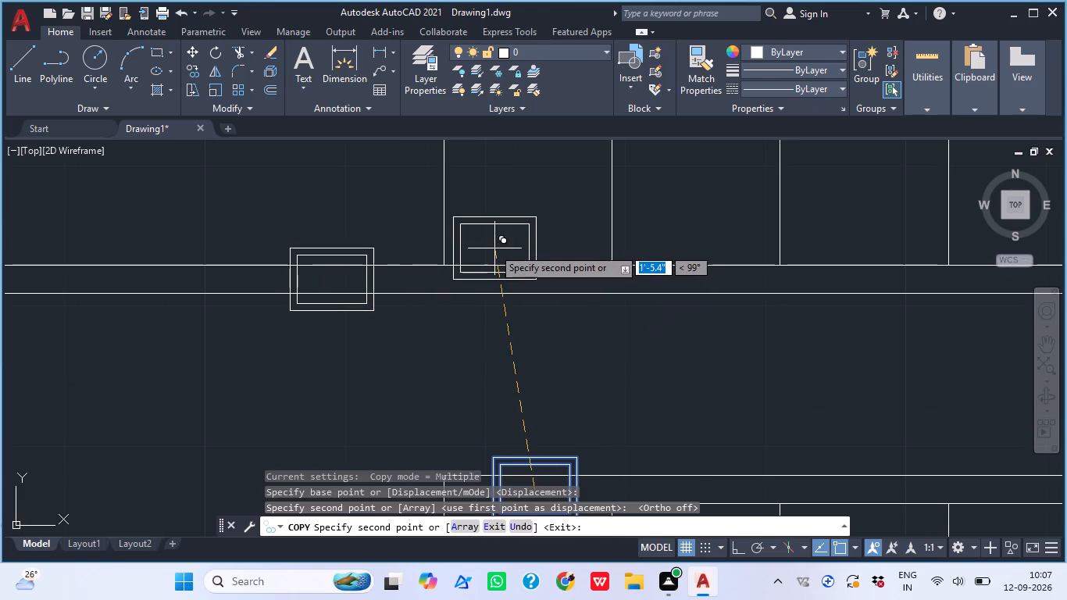
key("Escape")
Trim the two strip lines crossing the inside of the lower nested rectangle.
scroll(434, 255, "down", 3)
middle_click_drag(486, 303, 384, 295)
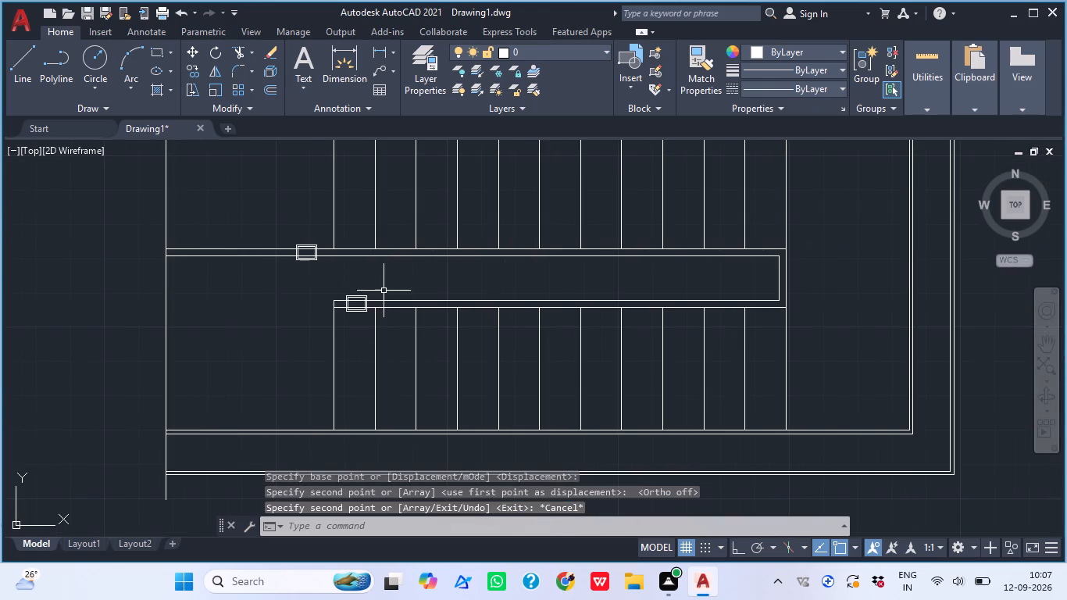
scroll(365, 322, "up", 1)
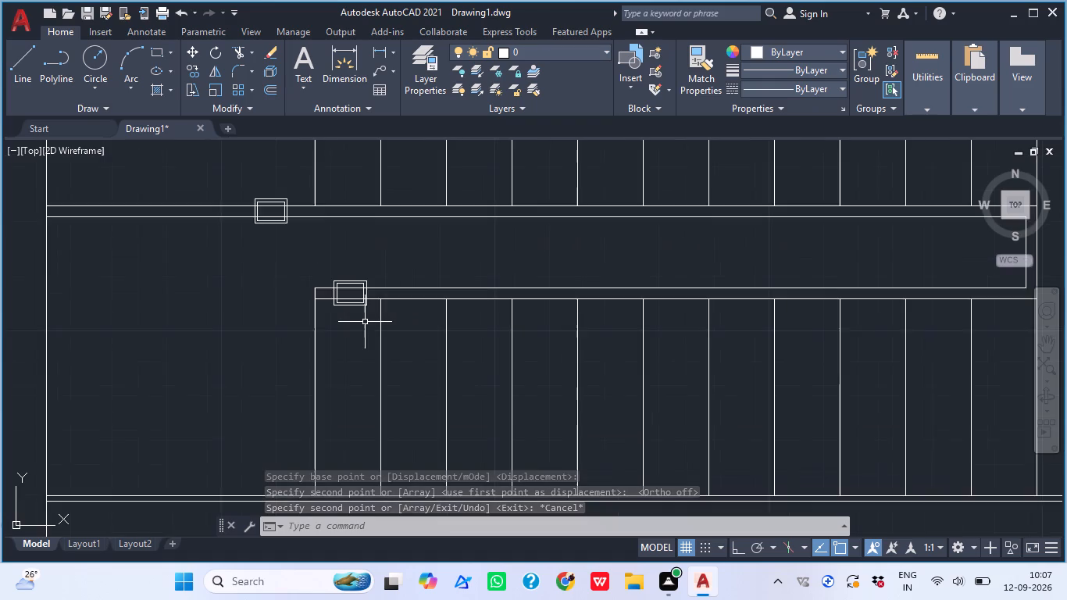
scroll(363, 318, "up", 2)
key("t")
type("R")
key("space")
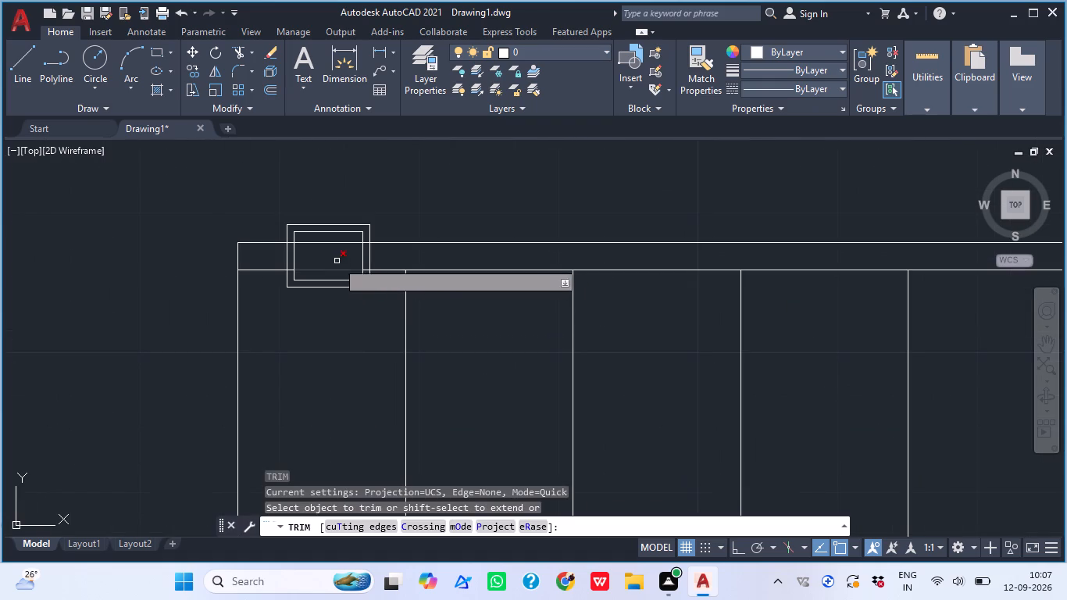
left_click(333, 243)
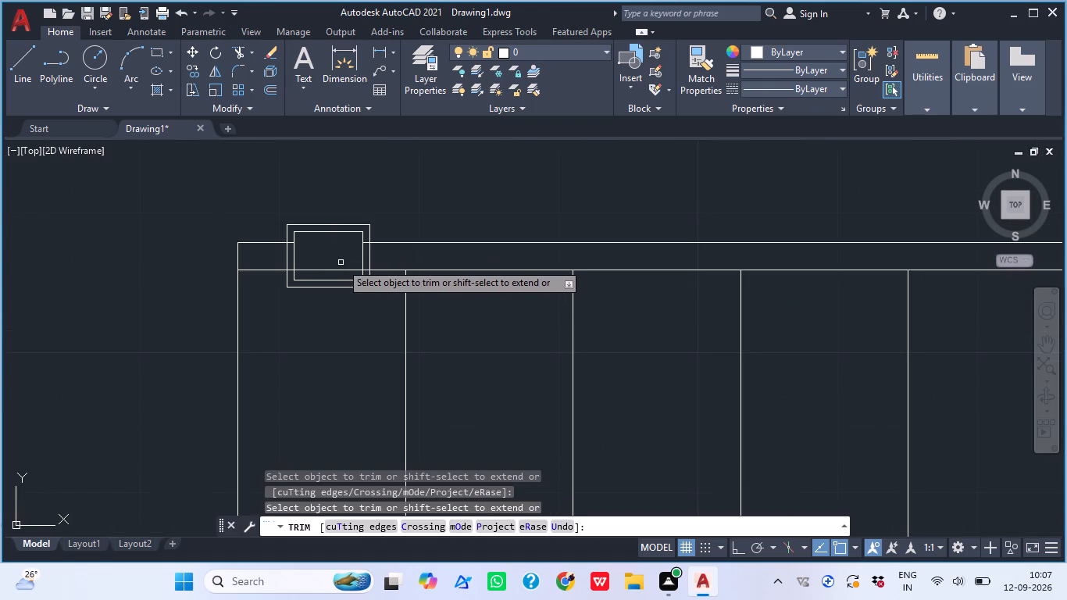
left_click(344, 273)
middle_click_drag(343, 259, 366, 399)
middle_click_drag(234, 287, 262, 323)
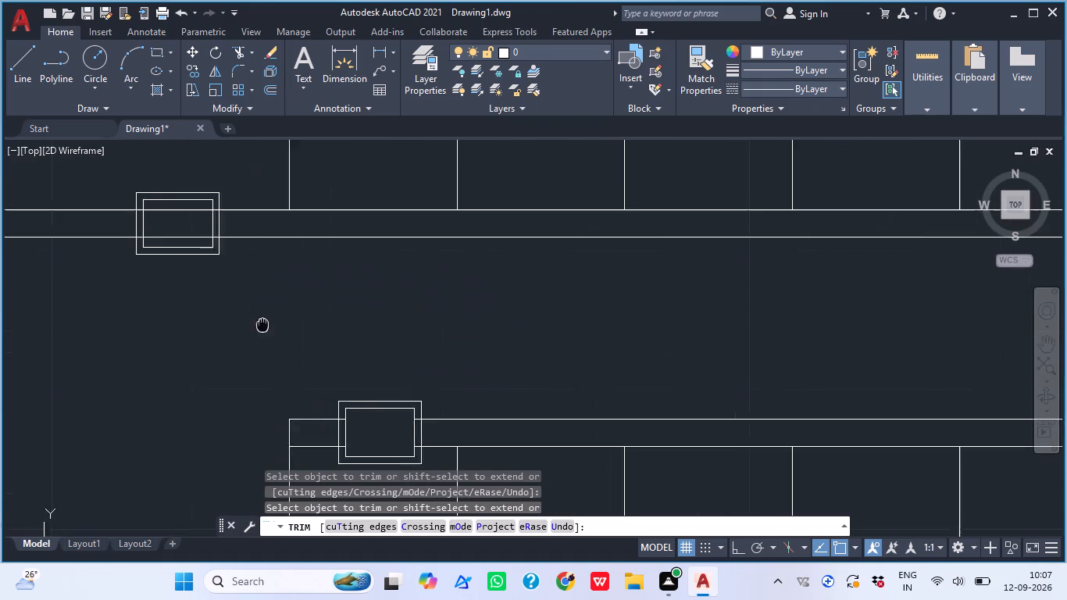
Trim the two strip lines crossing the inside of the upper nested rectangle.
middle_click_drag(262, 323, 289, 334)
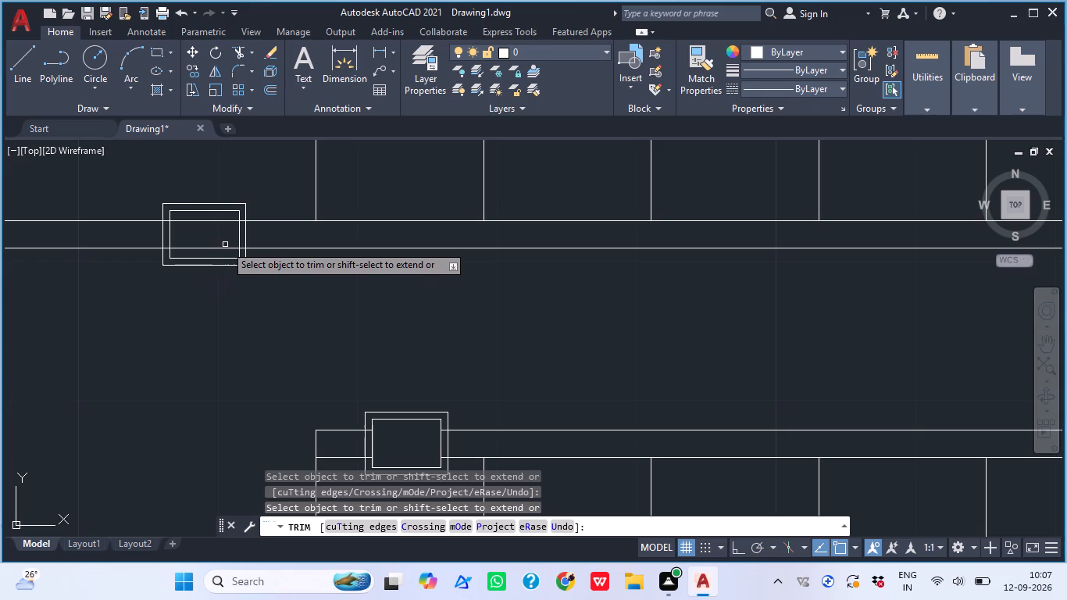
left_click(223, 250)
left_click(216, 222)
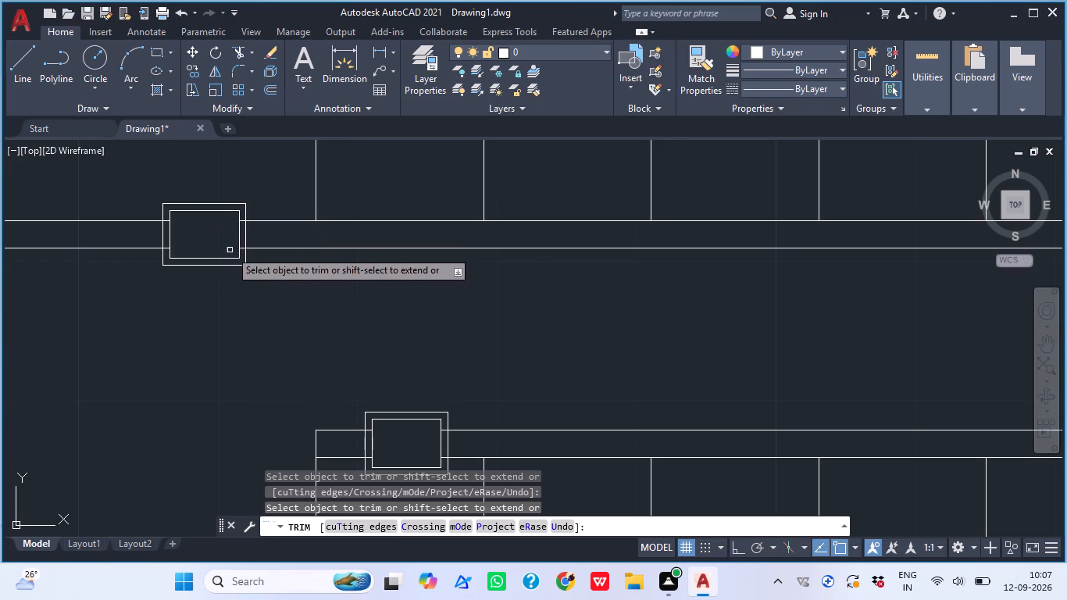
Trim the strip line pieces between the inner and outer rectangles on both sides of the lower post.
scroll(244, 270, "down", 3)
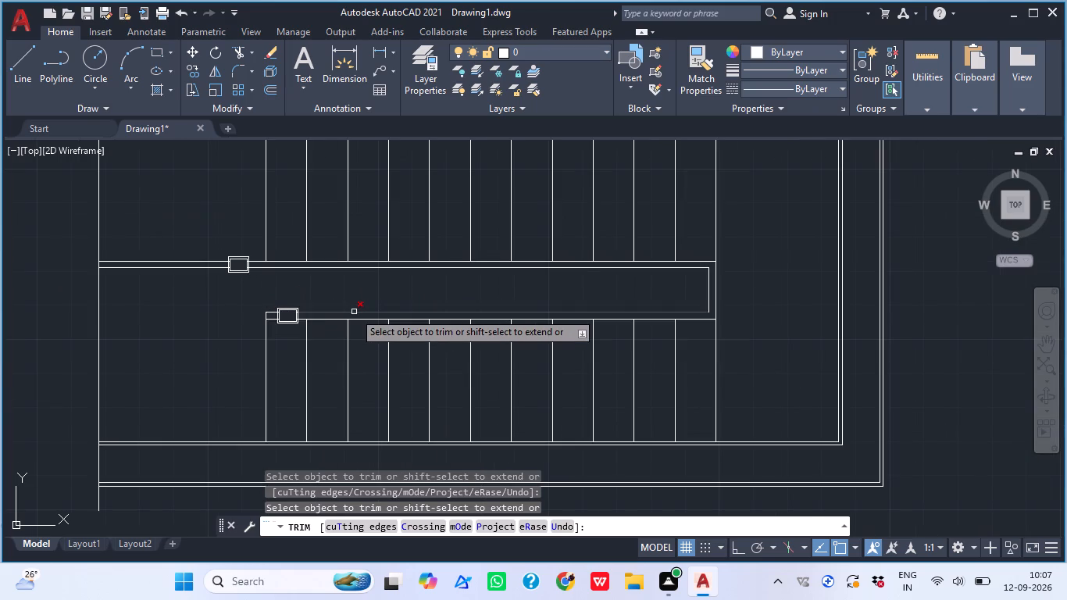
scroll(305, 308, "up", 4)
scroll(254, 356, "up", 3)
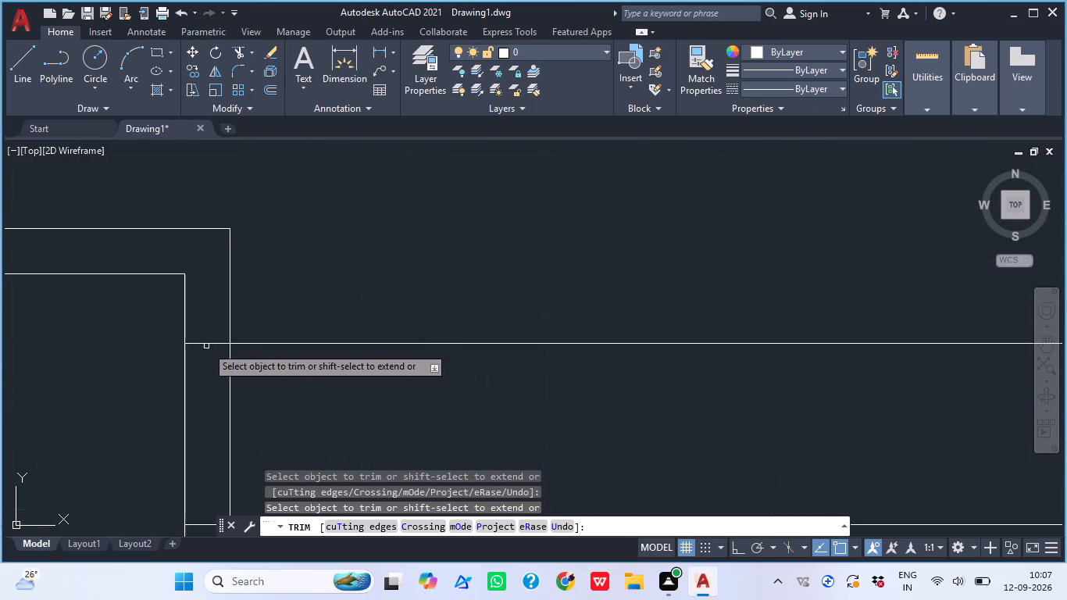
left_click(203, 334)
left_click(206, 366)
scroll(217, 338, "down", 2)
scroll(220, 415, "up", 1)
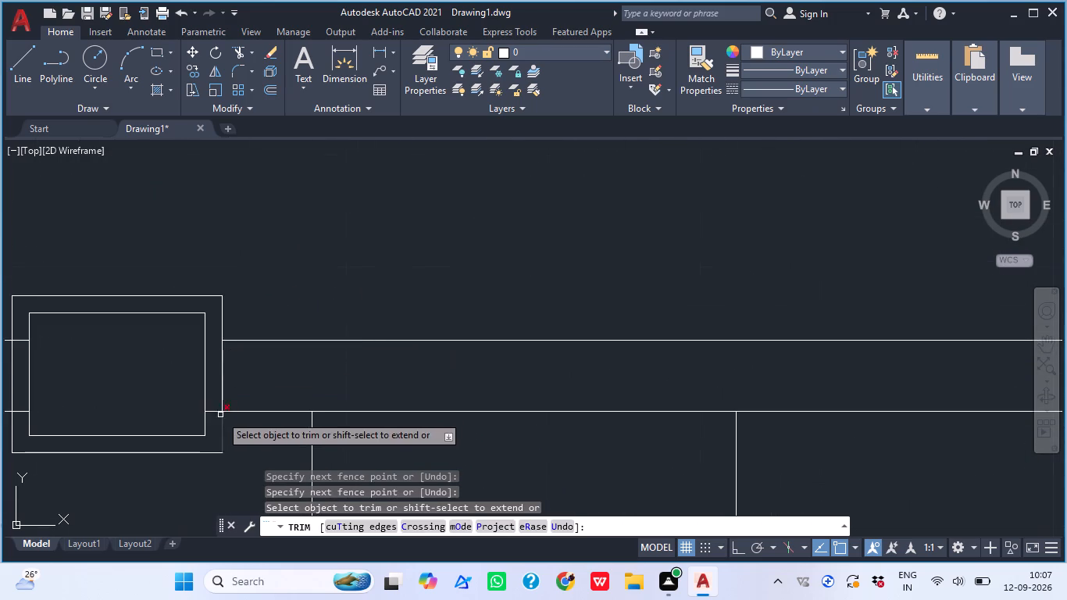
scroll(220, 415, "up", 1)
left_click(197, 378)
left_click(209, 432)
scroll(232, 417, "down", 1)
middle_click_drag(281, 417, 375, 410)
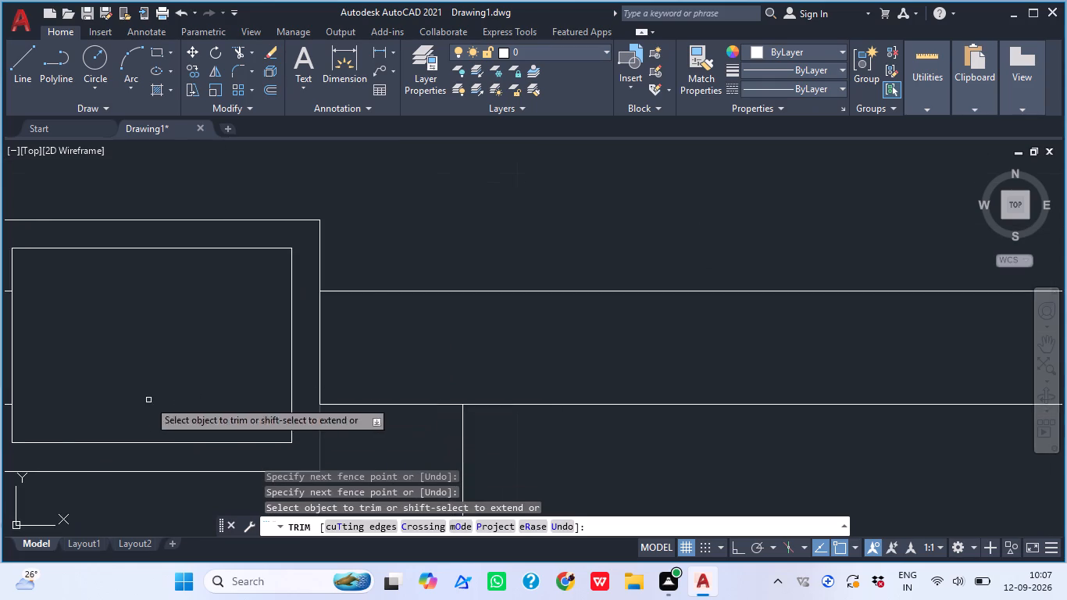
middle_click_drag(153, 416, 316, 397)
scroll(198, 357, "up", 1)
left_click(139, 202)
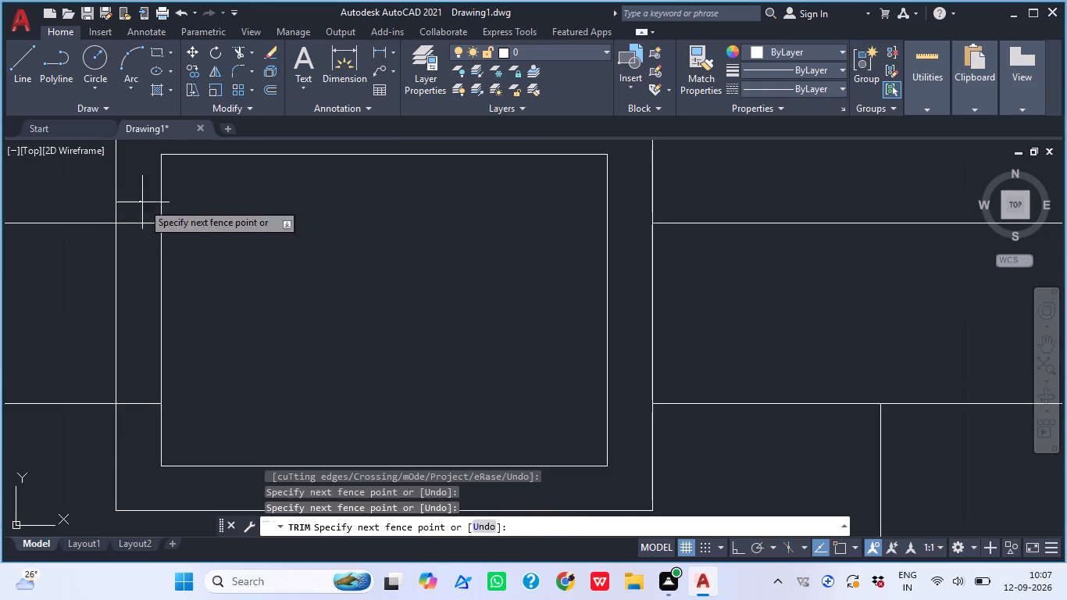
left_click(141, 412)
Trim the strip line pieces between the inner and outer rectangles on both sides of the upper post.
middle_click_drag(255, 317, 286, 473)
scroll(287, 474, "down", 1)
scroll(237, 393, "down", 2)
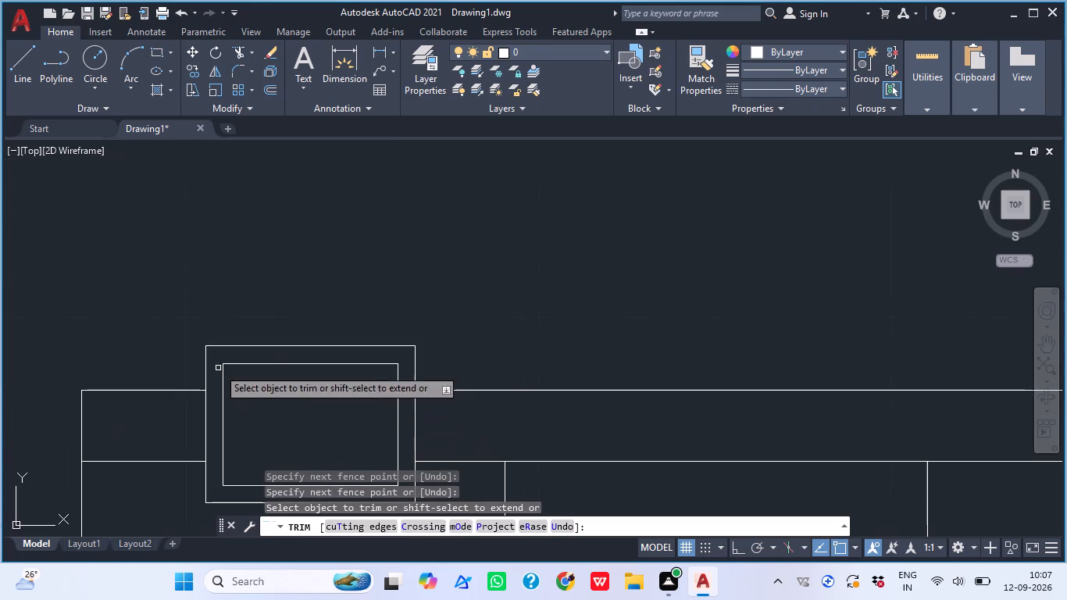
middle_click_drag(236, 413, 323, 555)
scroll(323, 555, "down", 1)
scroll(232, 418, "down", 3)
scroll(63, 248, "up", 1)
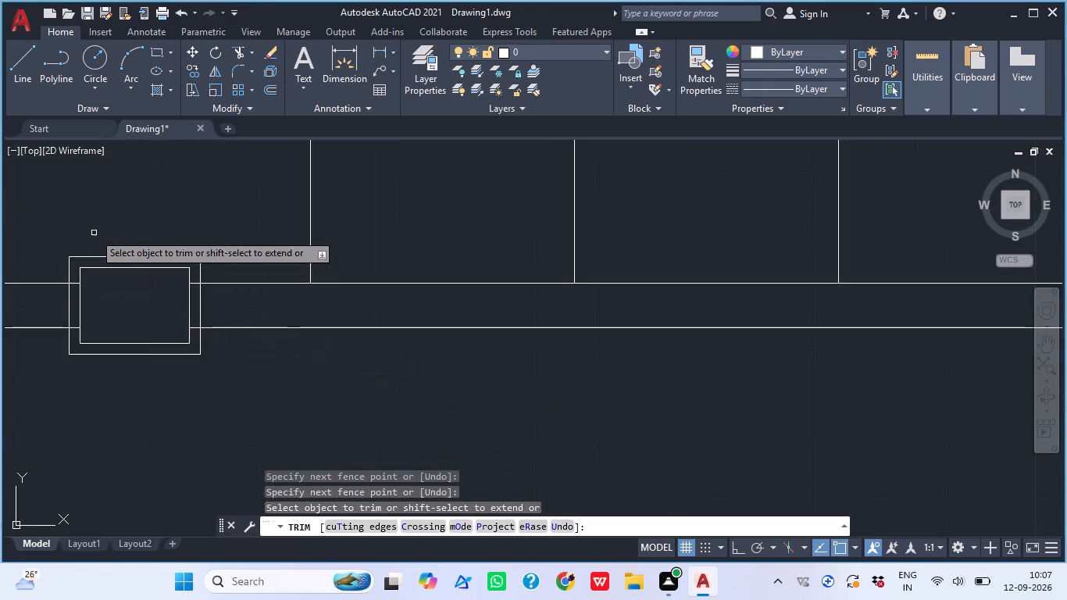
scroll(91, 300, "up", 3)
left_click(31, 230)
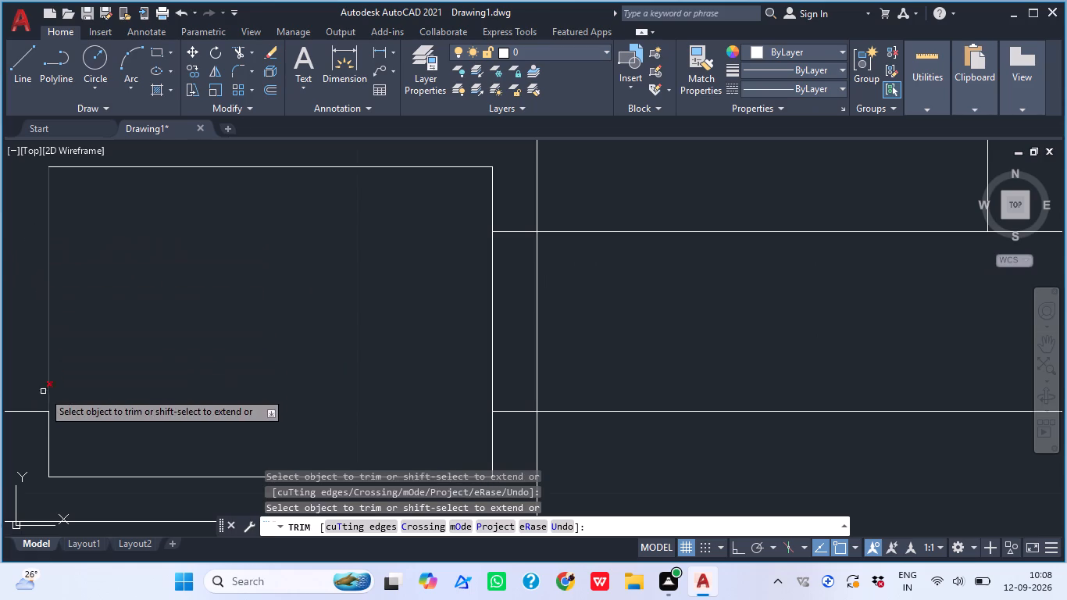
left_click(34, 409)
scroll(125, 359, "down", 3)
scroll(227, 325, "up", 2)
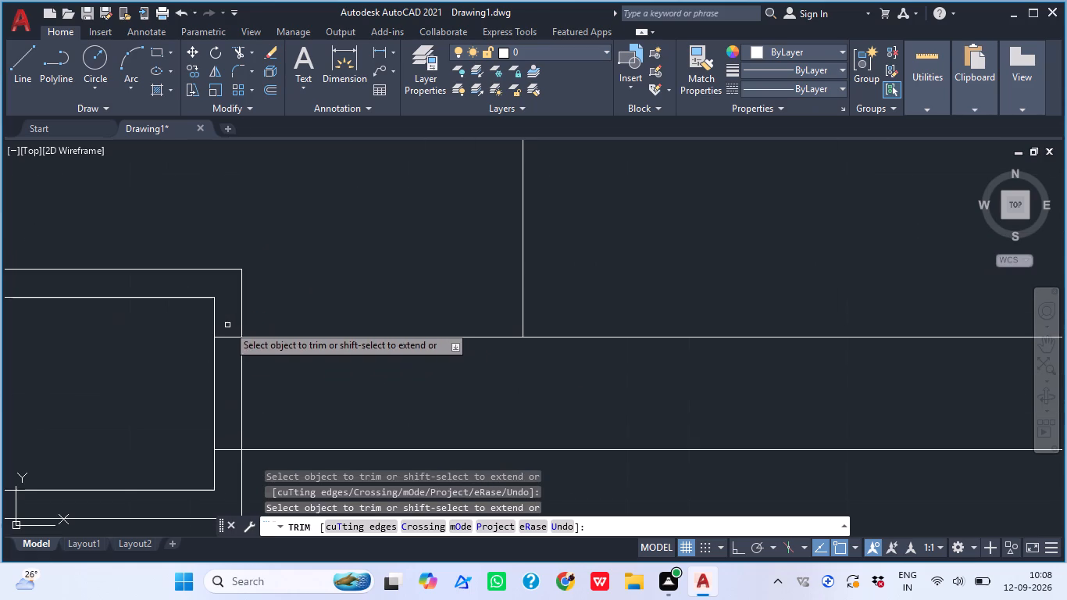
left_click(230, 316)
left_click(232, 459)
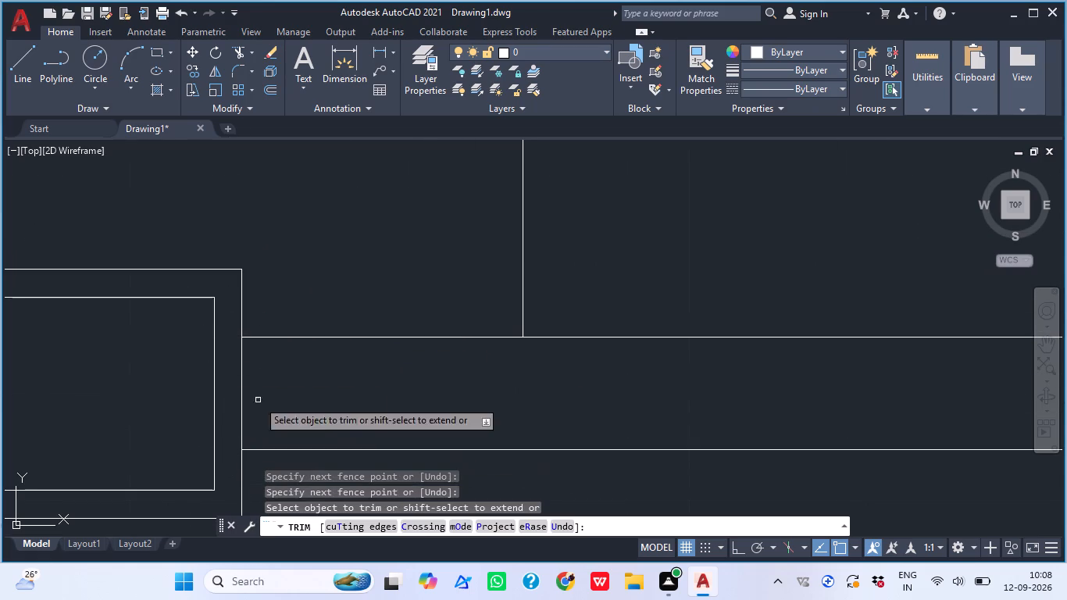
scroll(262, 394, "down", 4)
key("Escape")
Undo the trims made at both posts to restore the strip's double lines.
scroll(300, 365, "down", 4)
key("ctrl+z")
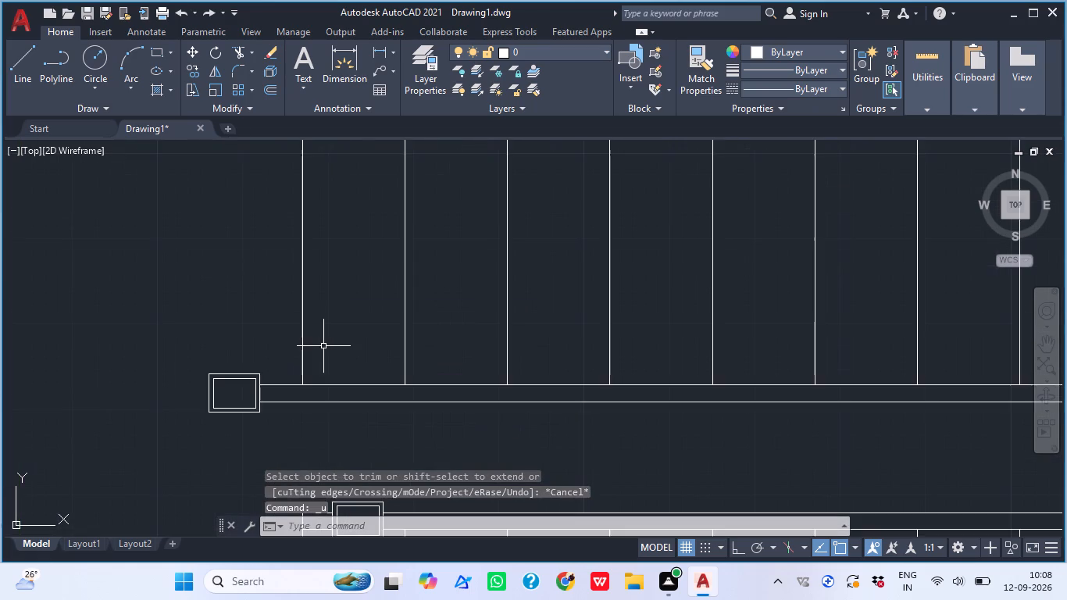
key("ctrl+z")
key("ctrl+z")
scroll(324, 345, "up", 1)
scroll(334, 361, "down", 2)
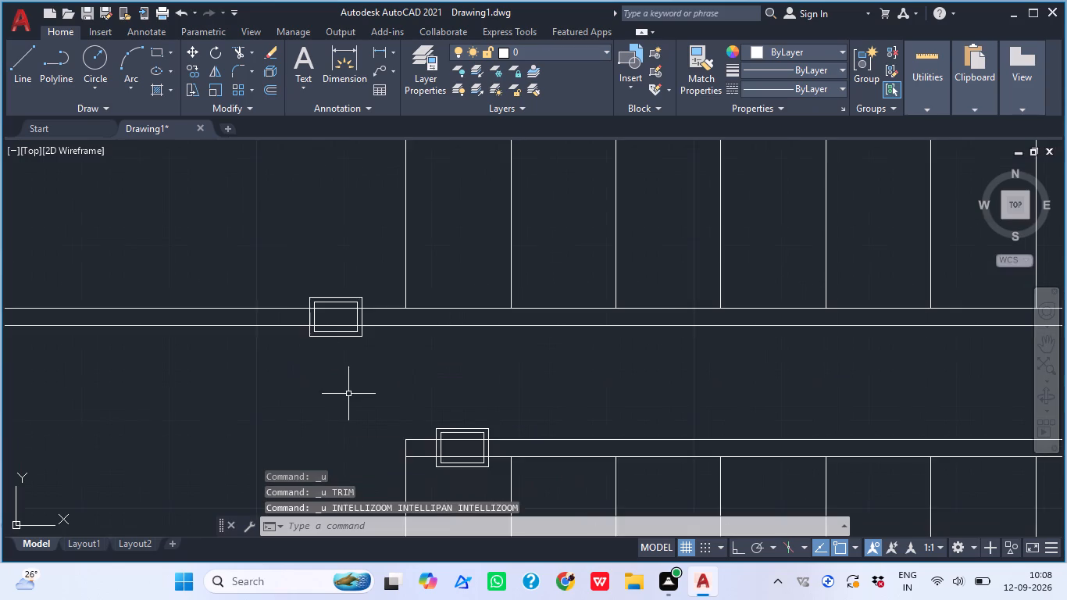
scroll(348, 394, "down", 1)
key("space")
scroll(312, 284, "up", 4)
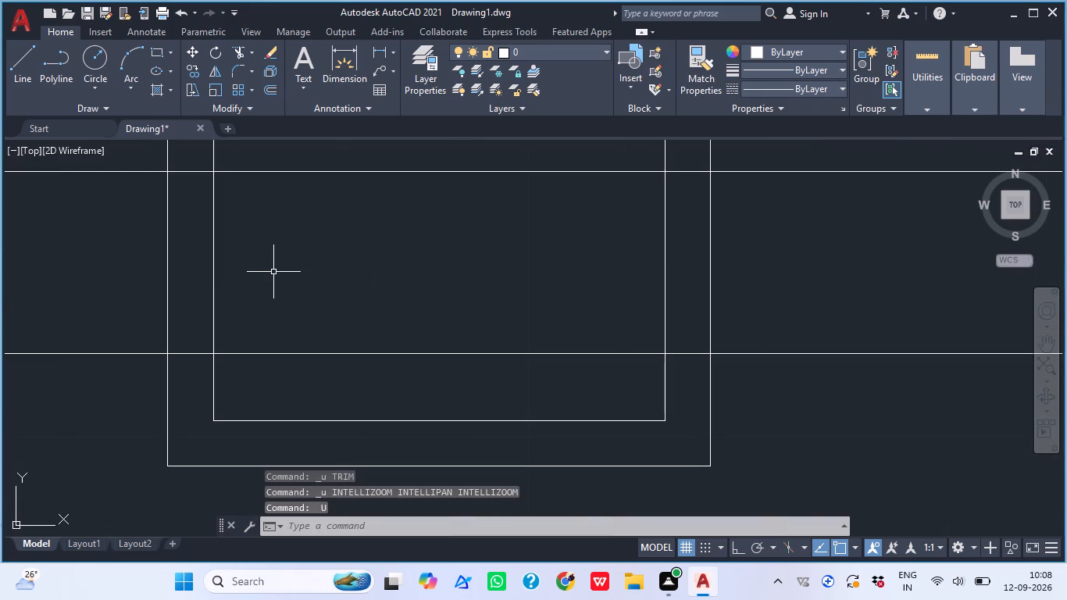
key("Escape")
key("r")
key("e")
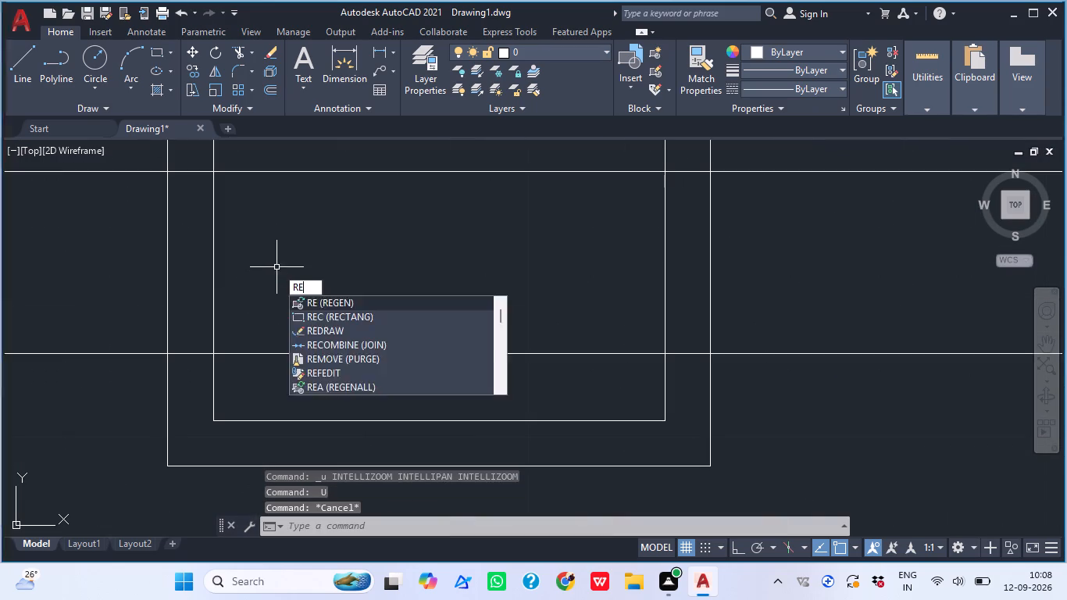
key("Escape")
Trim all strip line pieces inside the upper post, clearing both side gaps before the inner rectangle.
type("TR")
key("space")
left_click(180, 267)
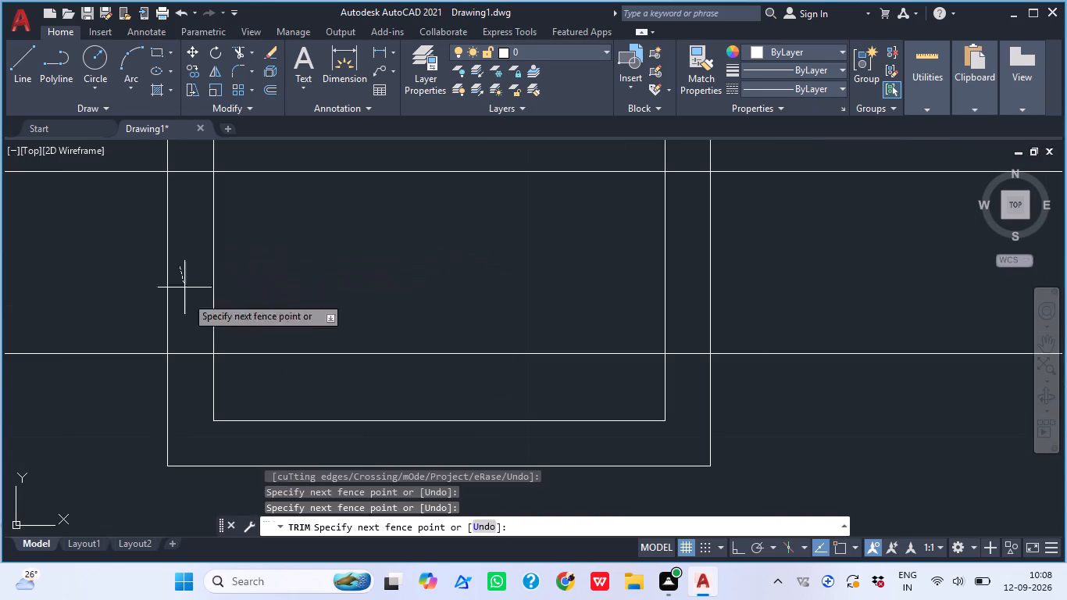
left_click(193, 393)
middle_click_drag(191, 355, 205, 444)
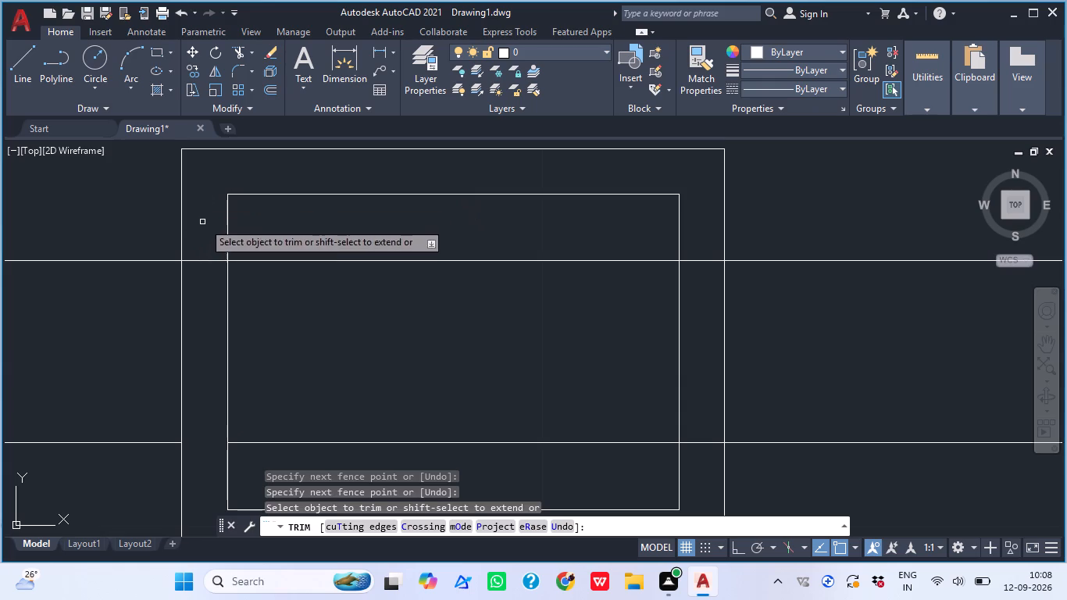
left_click(204, 223)
left_click(209, 312)
left_click(694, 232)
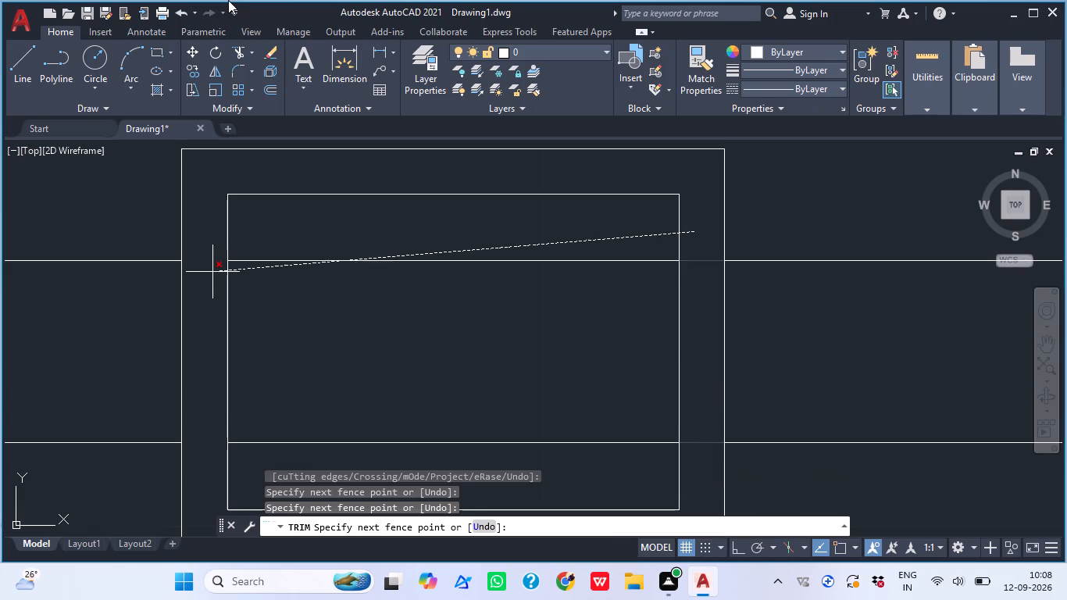
left_click(696, 448)
left_click(396, 241)
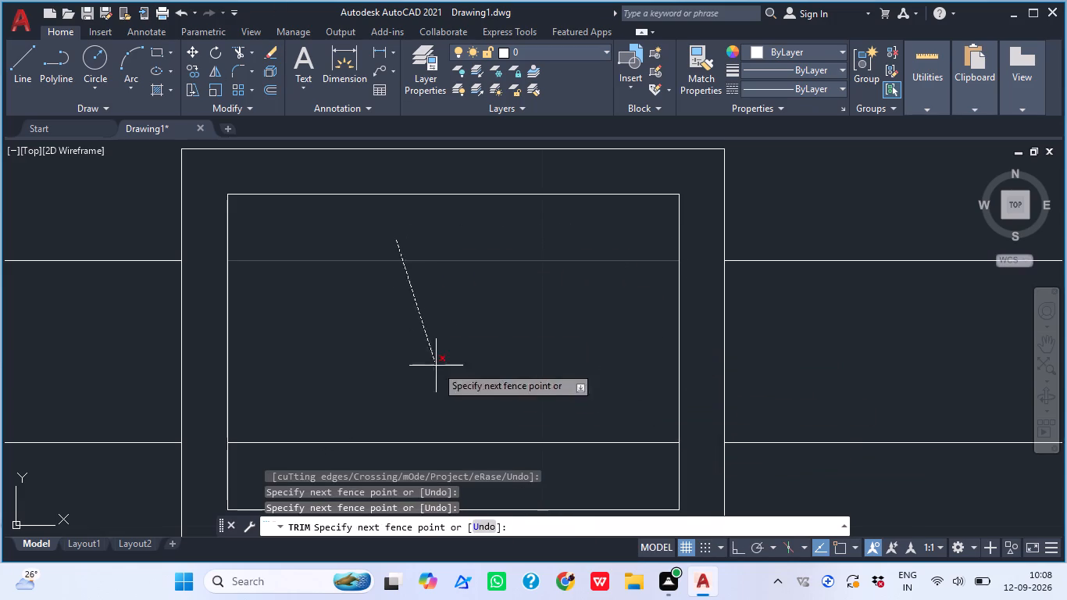
left_click(471, 458)
Trim all strip line pieces inside the lower post, clearing the inner rectangle before both side gaps.
scroll(292, 219, "down", 3)
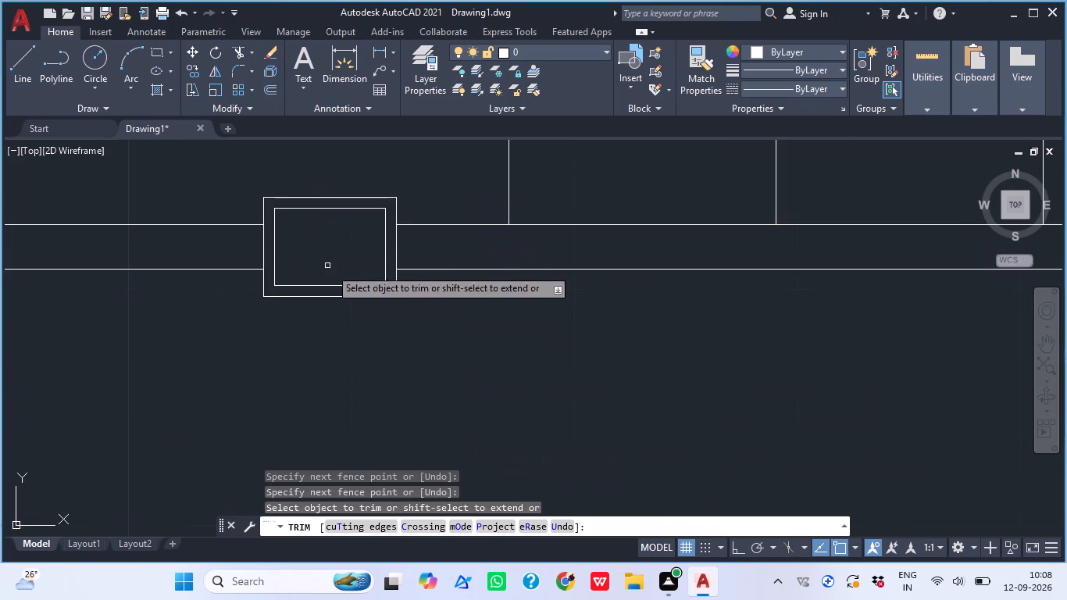
scroll(338, 273, "down", 3)
scroll(430, 380, "up", 3)
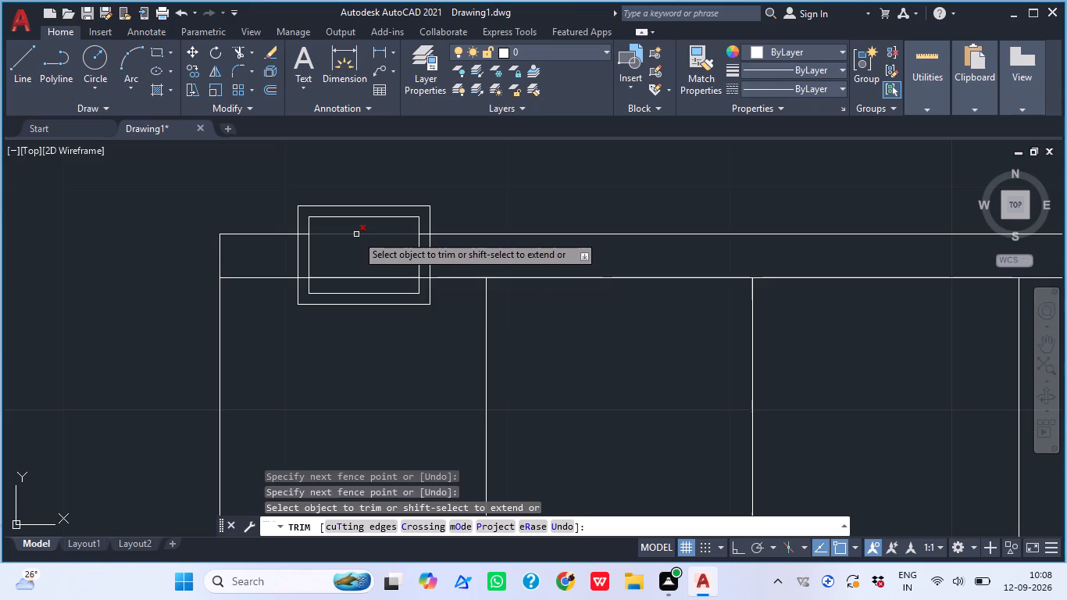
left_click(358, 234)
left_click(351, 277)
scroll(448, 256, "up", 2)
left_click(388, 178)
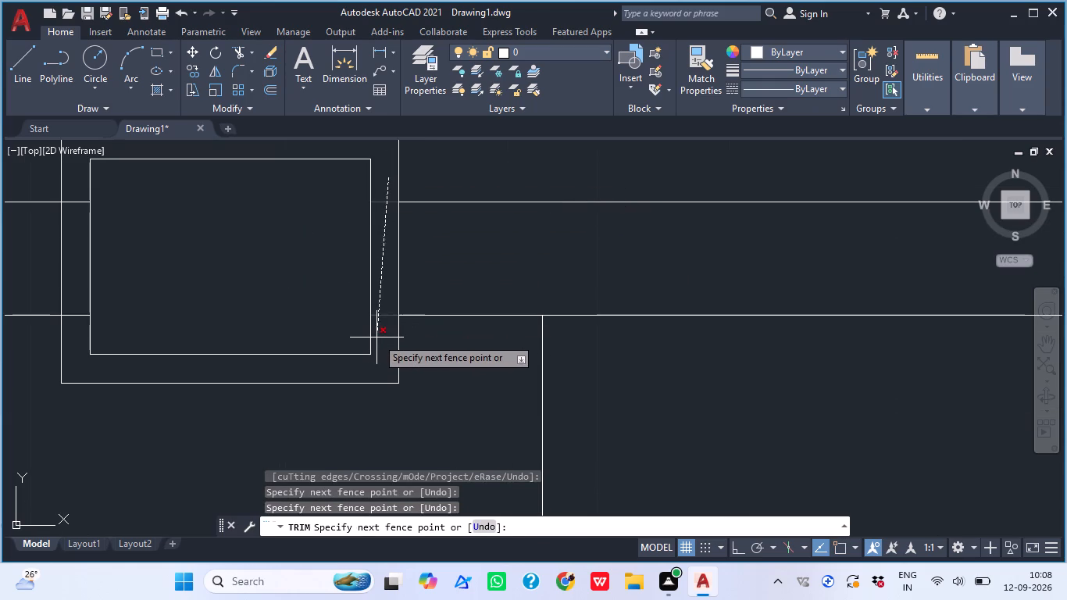
left_click(380, 342)
left_click(76, 187)
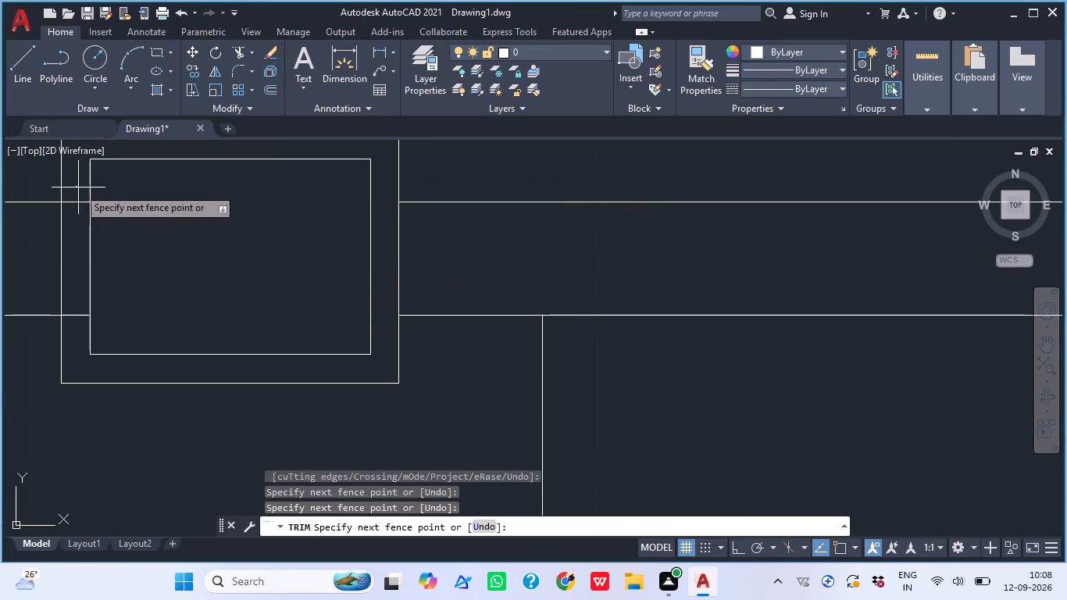
left_click(80, 335)
scroll(146, 286, "down", 4)
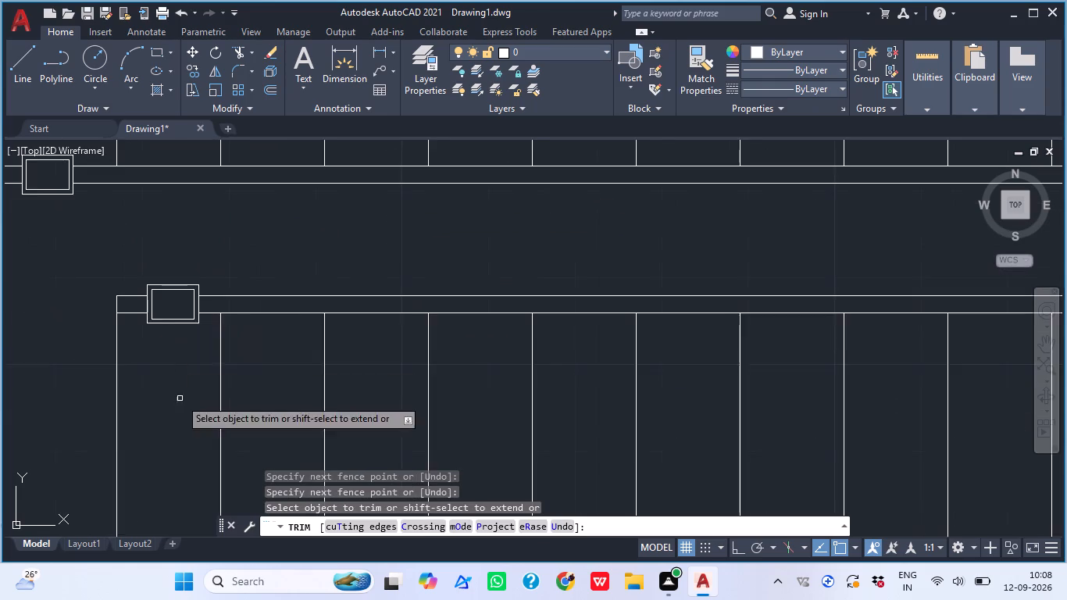
middle_click(180, 402)
key("Escape")
Examine the whole stair layout, including the two posts, the central strip and the surrounding frames.
scroll(162, 278, "down", 3)
middle_click_drag(180, 260, 323, 338)
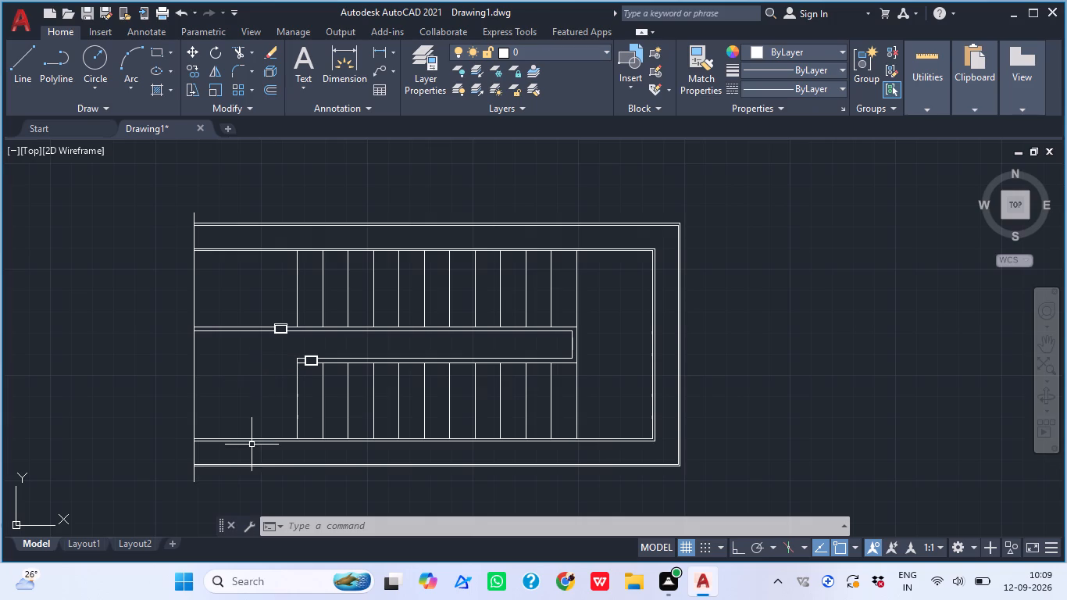
scroll(265, 335, "up", 2)
middle_click_drag(191, 398, 148, 418)
scroll(137, 412, "up", 1)
scroll(148, 412, "down", 2)
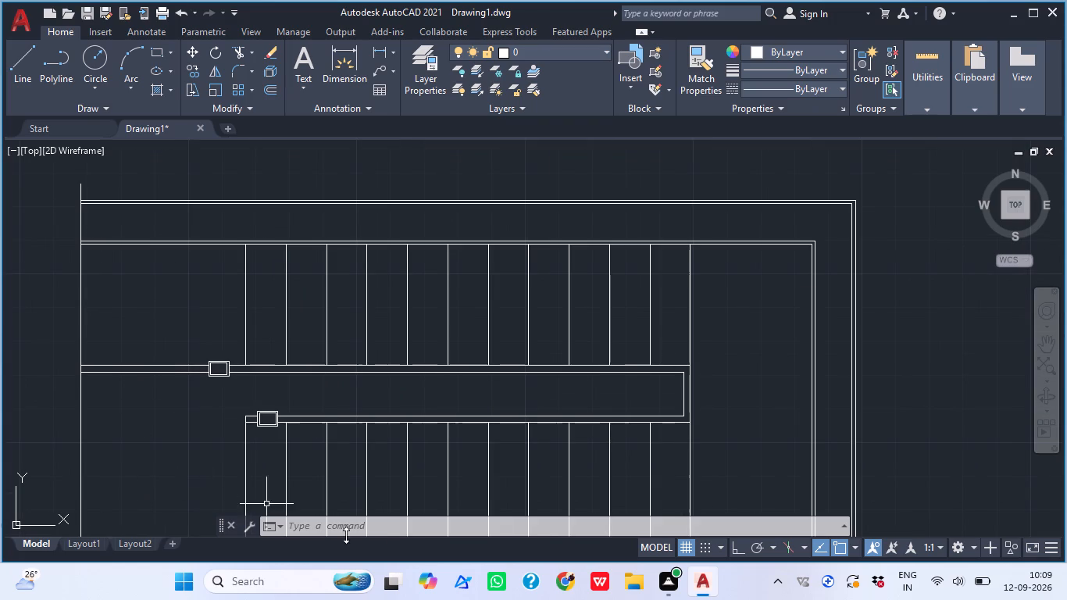
middle_click_drag(392, 414, 381, 398)
scroll(388, 407, "up", 1)
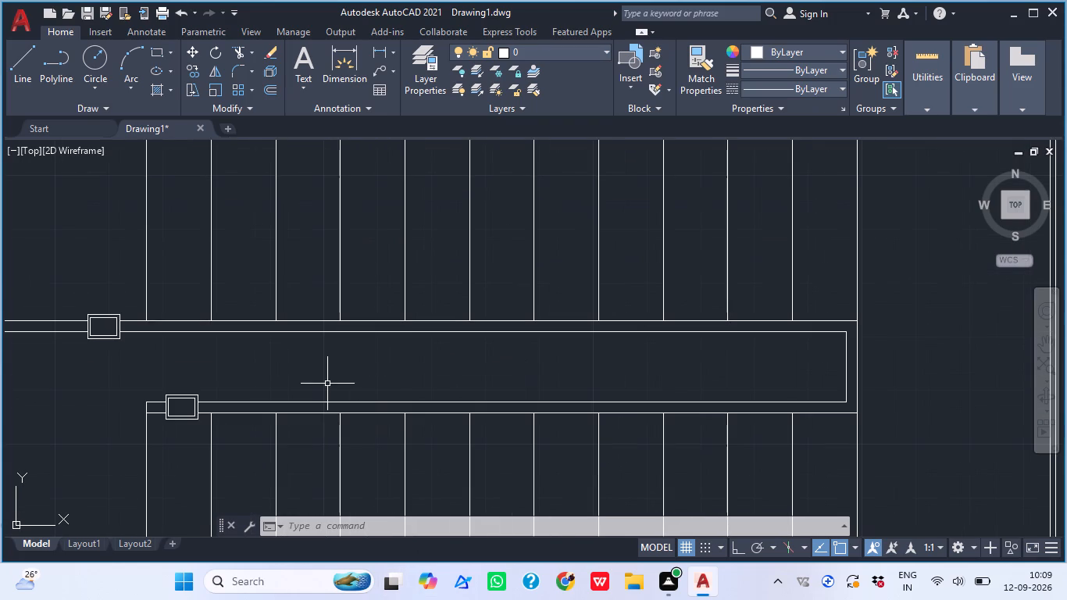
scroll(319, 359, "down", 1)
middle_click_drag(333, 355, 484, 358)
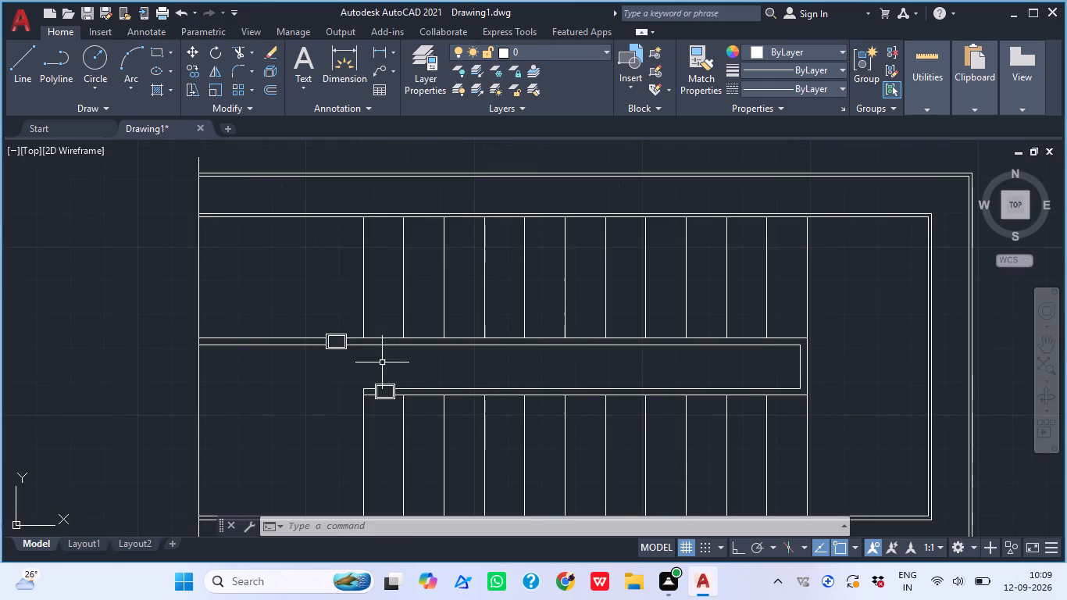
Break the long vertical line at the frames' left end with BREAKATPOINT, a little below the strip's upper double line.
type("BRE")
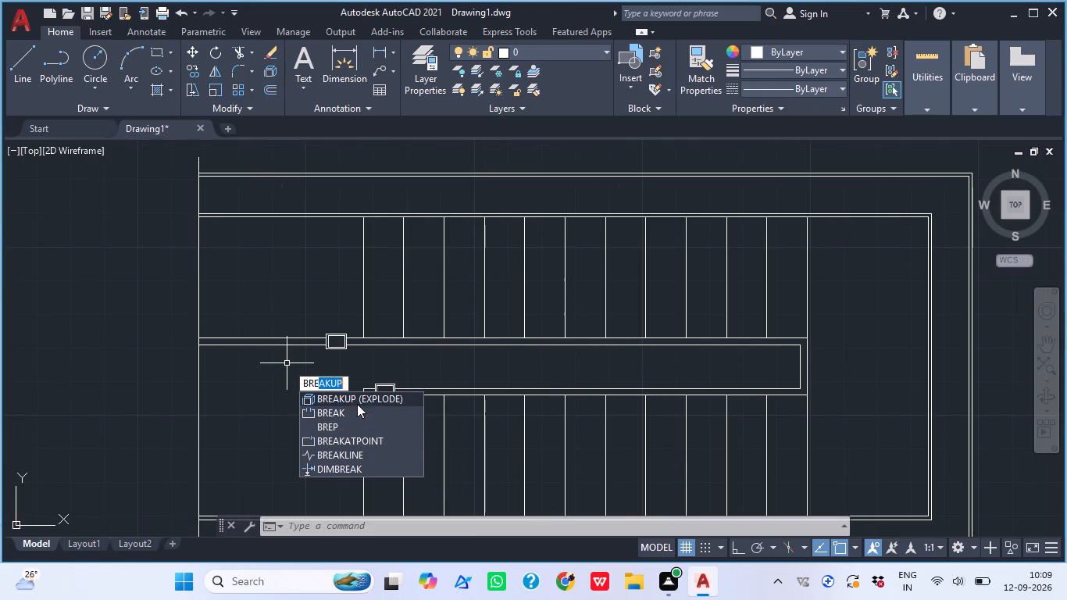
left_click(369, 443)
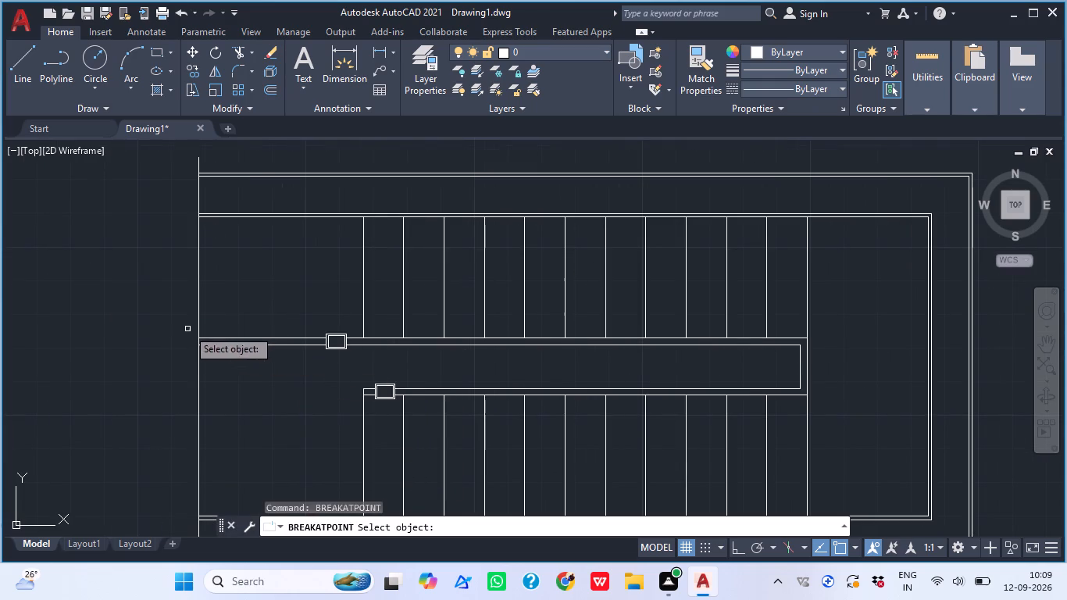
left_click(199, 379)
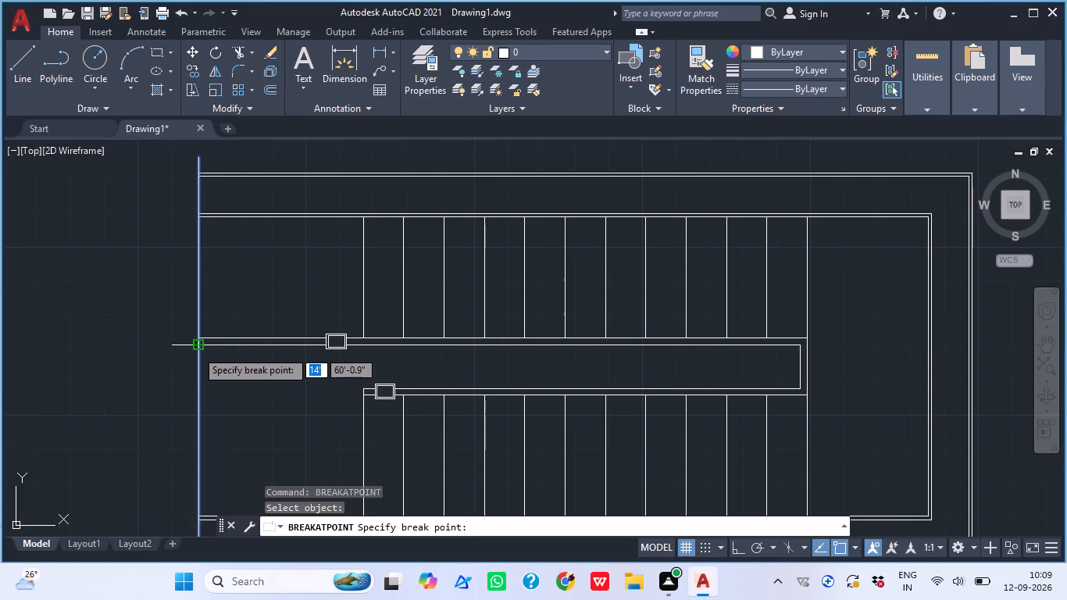
scroll(209, 369, "up", 3)
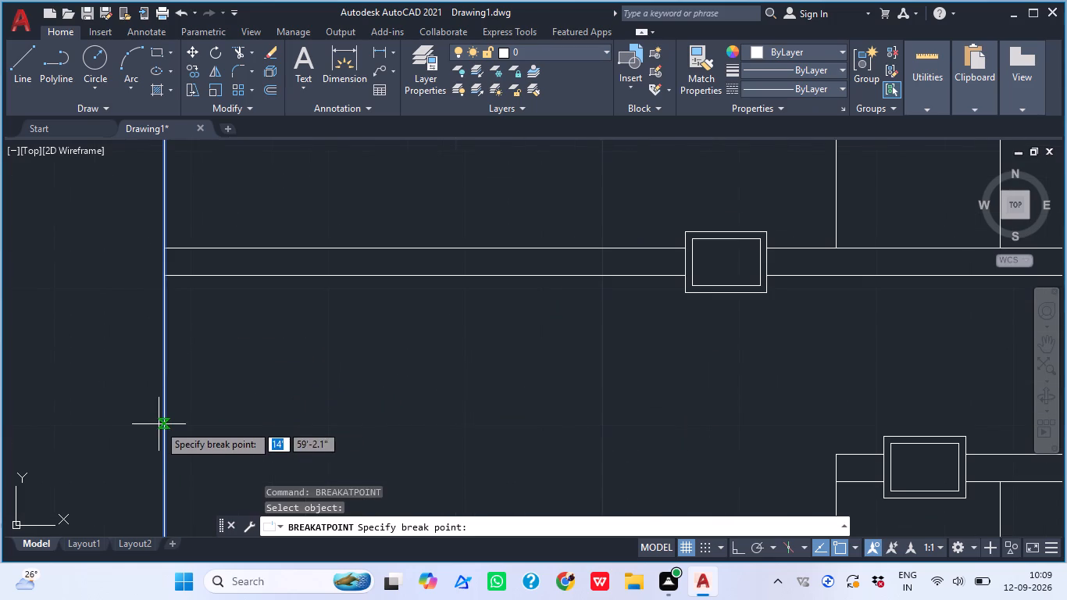
left_click(162, 415)
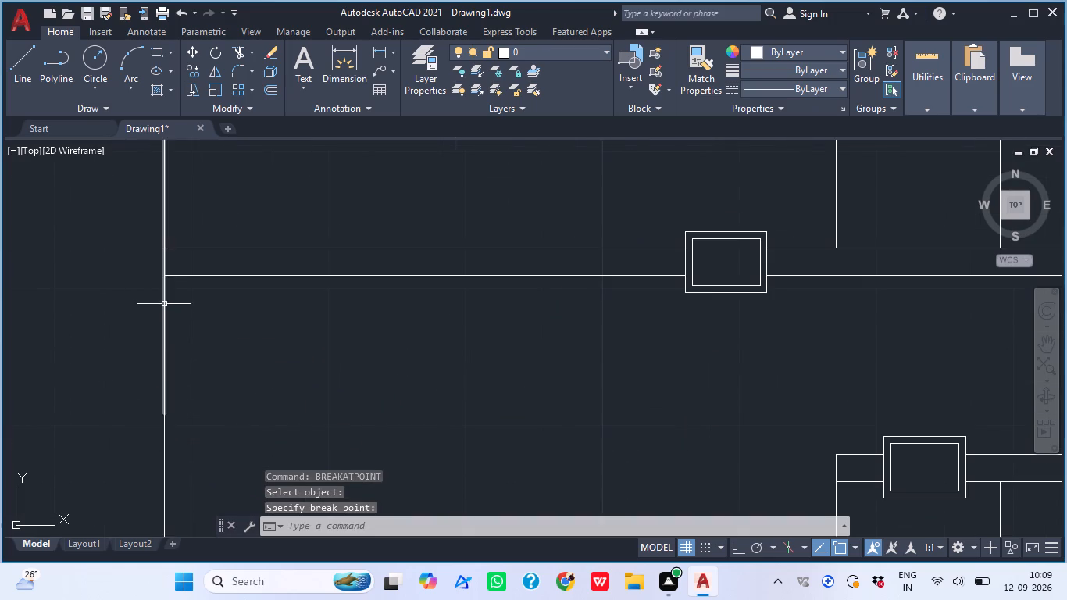
scroll(174, 312, "down", 4)
scroll(236, 366, "up", 1)
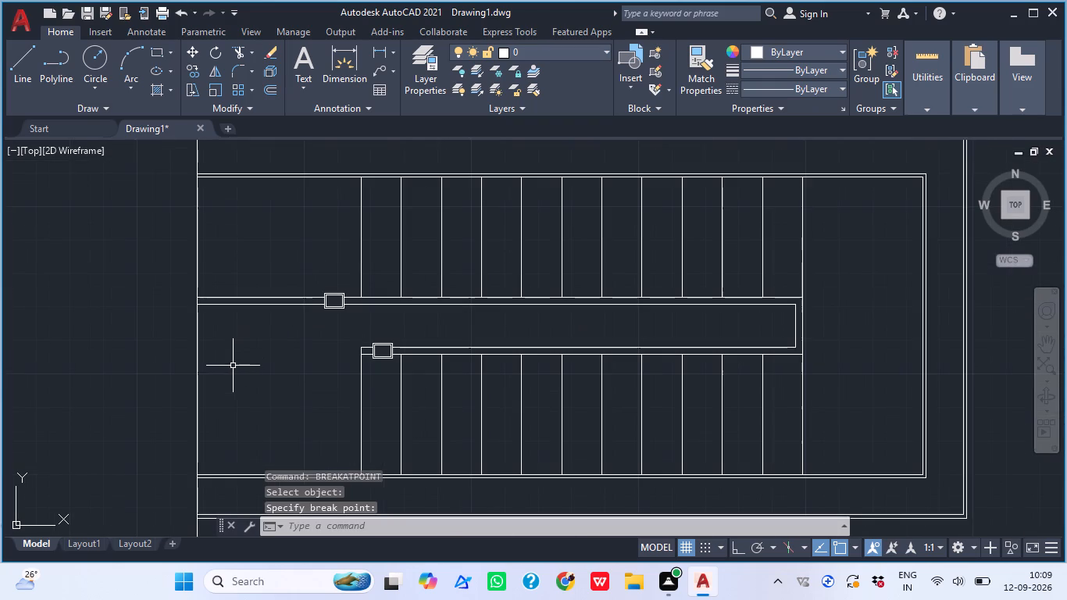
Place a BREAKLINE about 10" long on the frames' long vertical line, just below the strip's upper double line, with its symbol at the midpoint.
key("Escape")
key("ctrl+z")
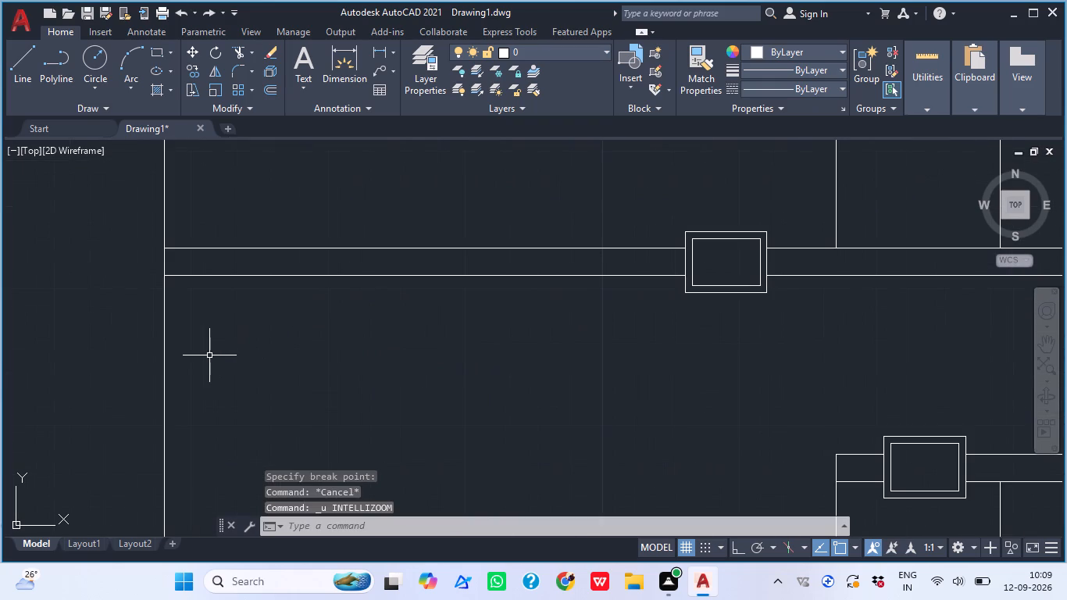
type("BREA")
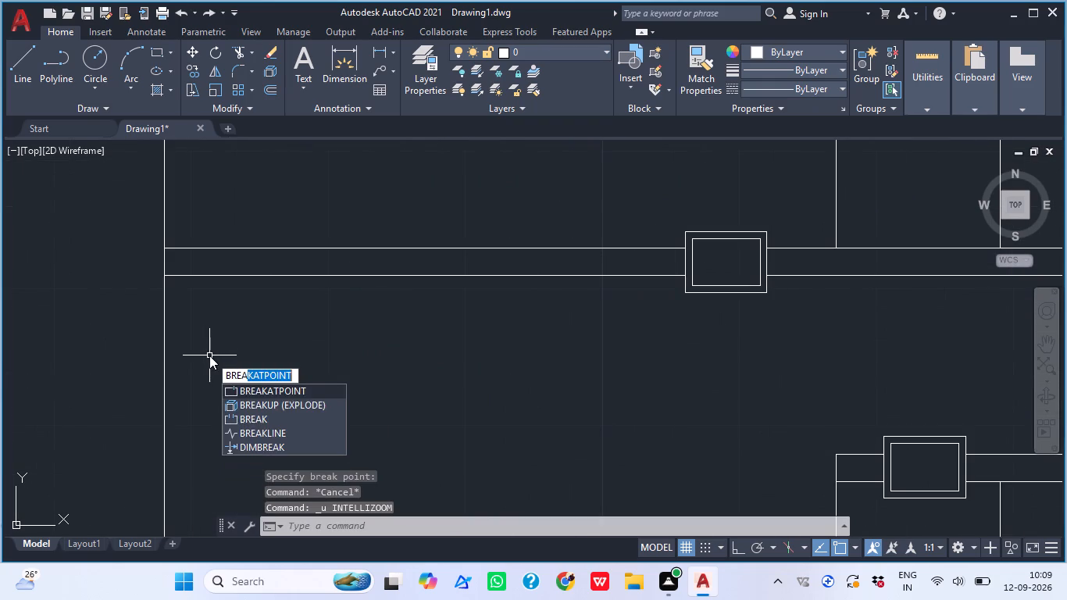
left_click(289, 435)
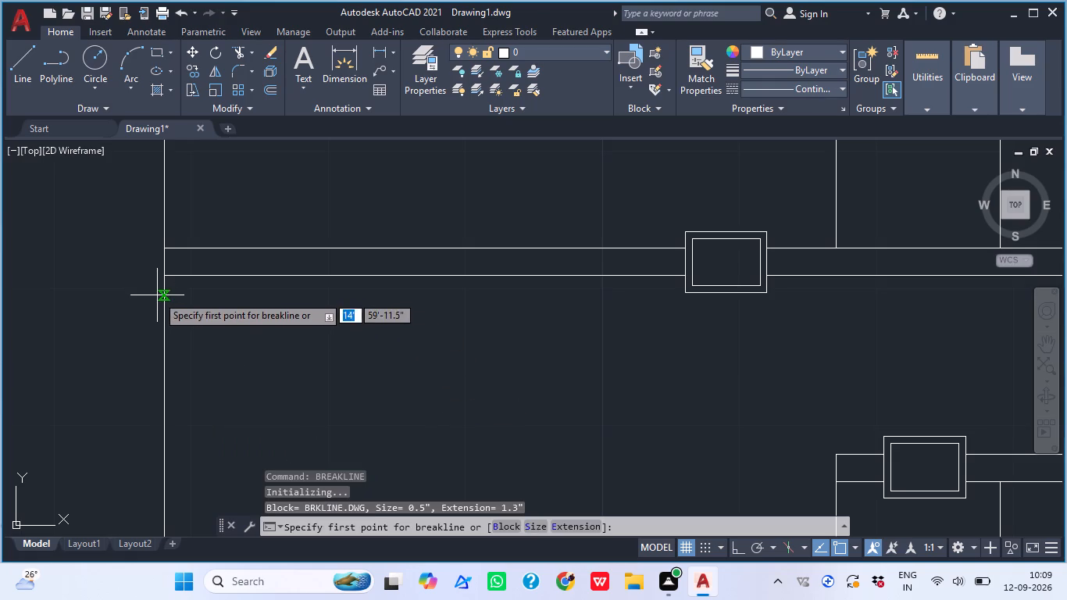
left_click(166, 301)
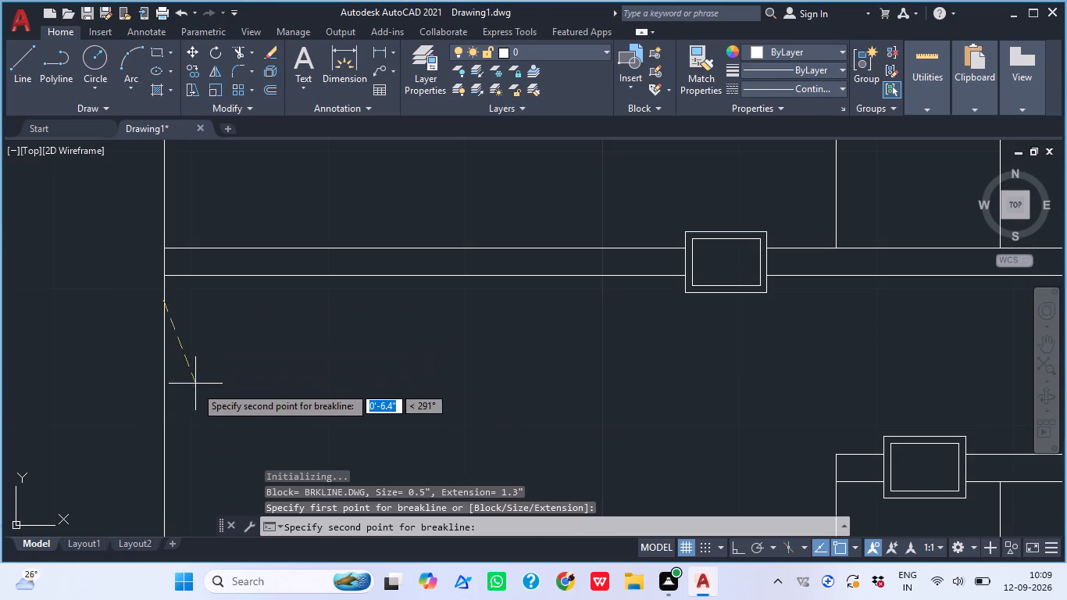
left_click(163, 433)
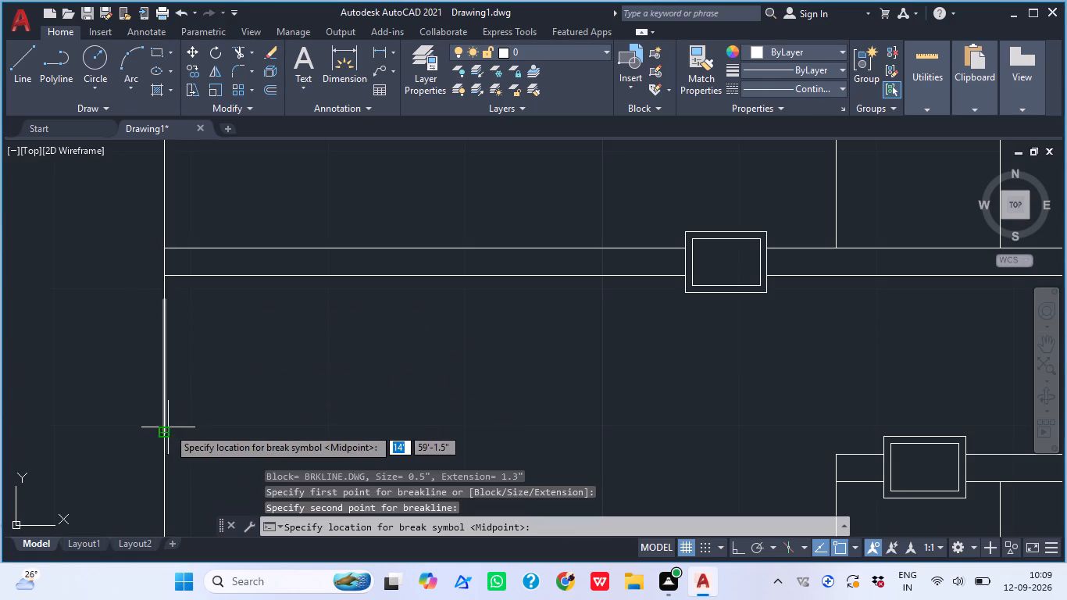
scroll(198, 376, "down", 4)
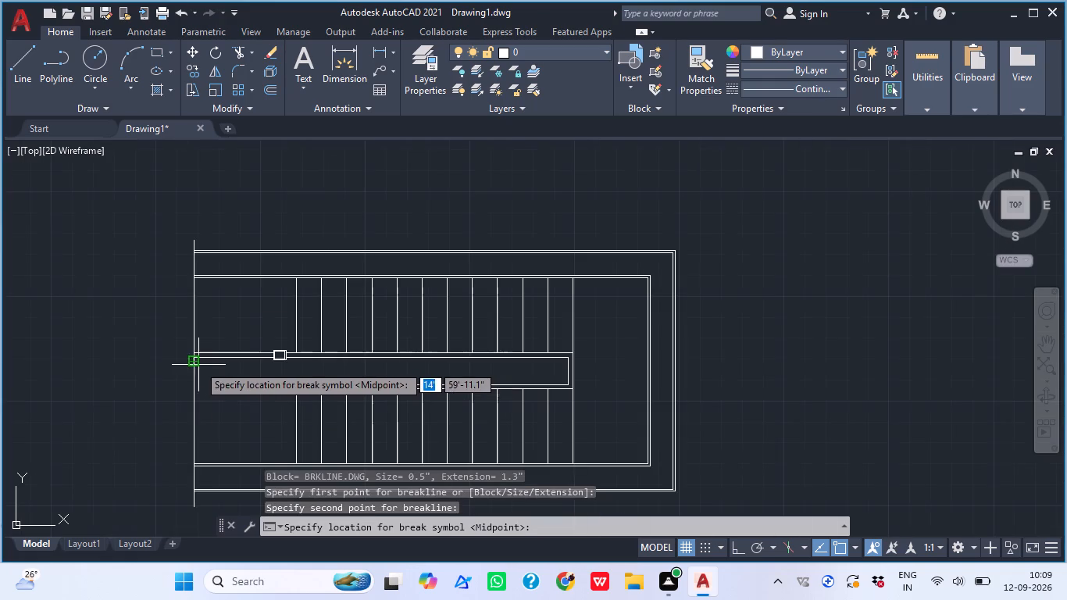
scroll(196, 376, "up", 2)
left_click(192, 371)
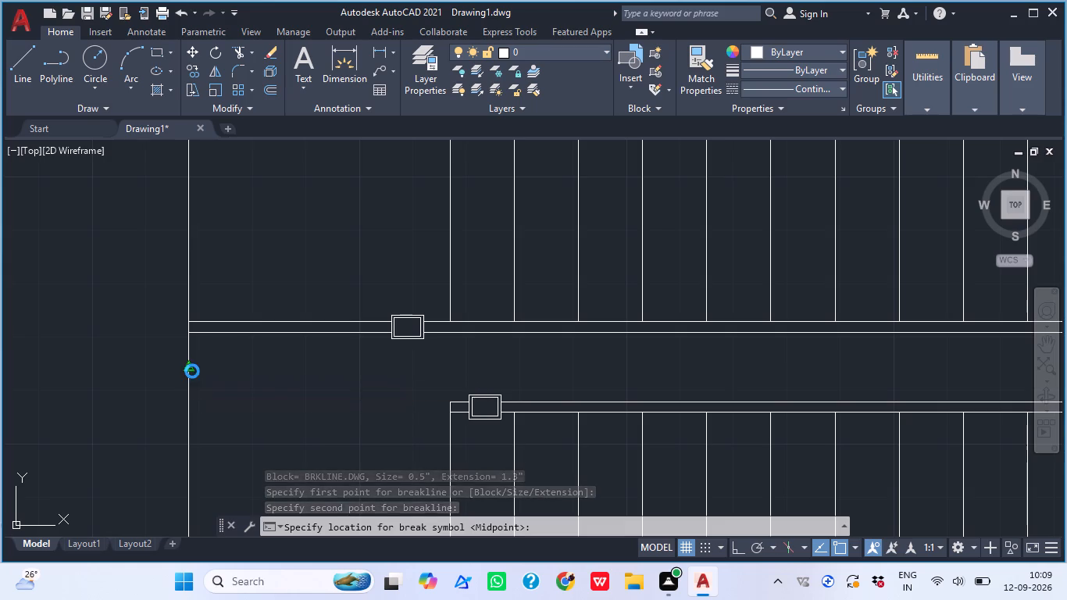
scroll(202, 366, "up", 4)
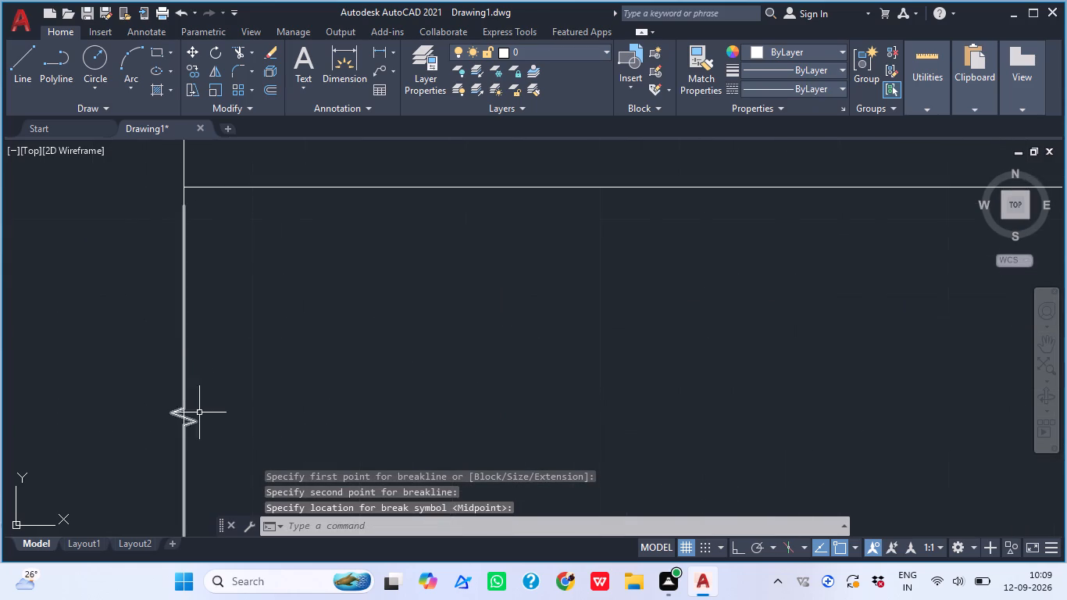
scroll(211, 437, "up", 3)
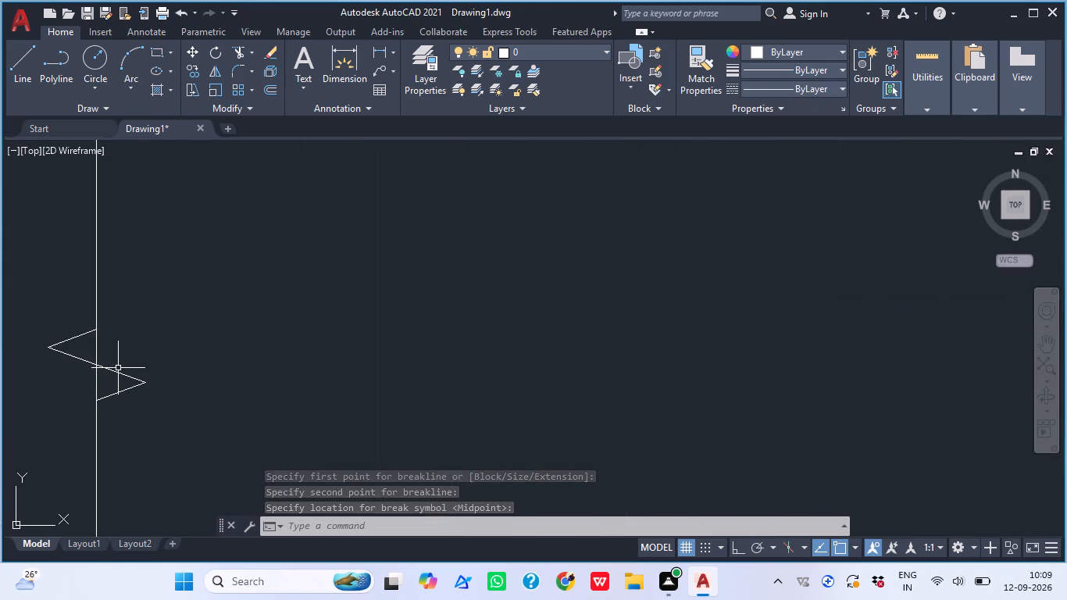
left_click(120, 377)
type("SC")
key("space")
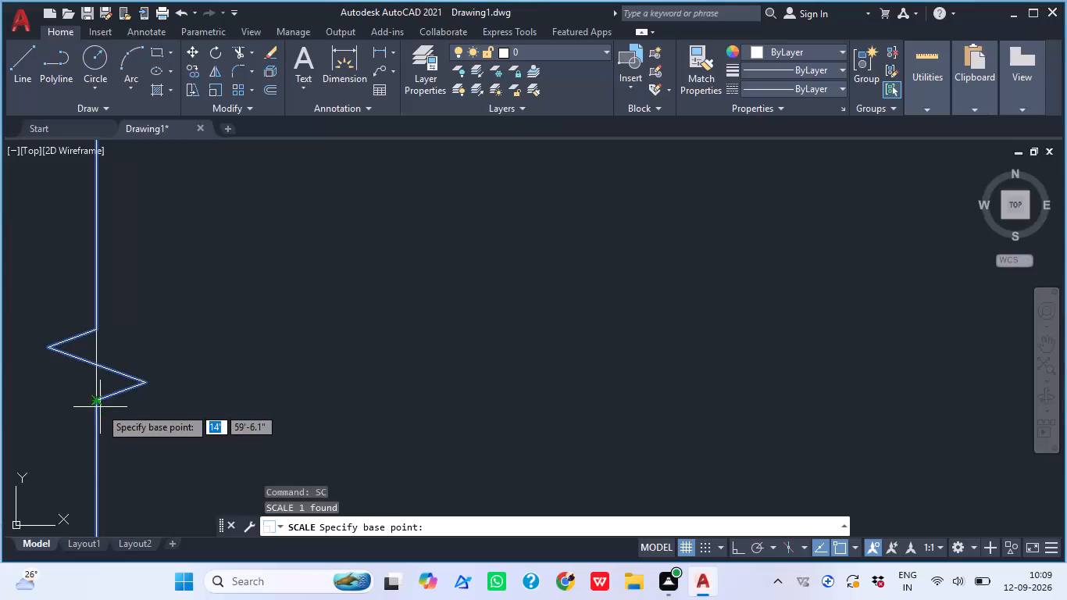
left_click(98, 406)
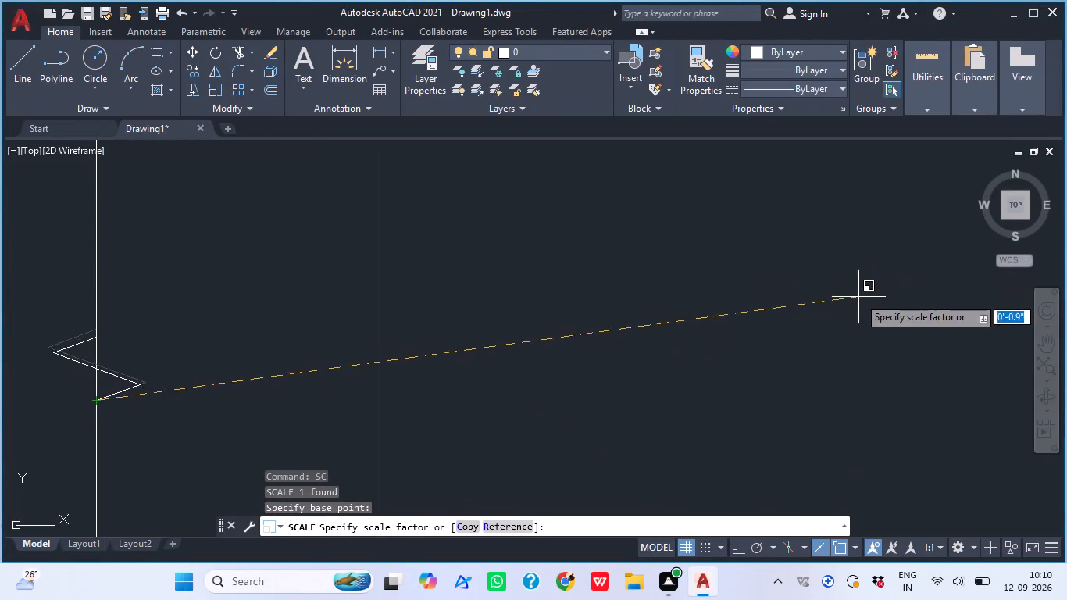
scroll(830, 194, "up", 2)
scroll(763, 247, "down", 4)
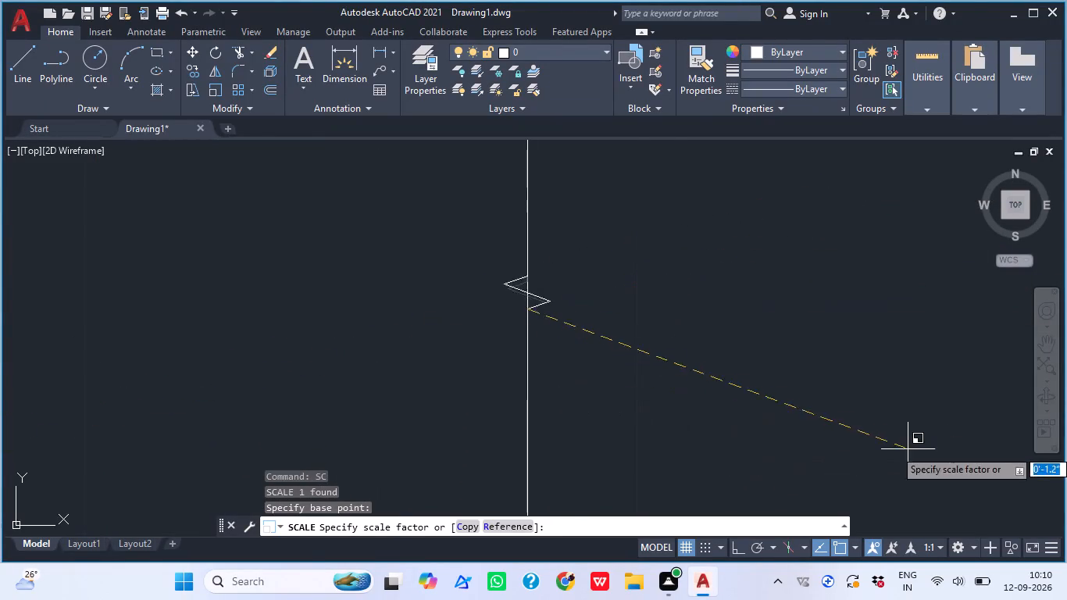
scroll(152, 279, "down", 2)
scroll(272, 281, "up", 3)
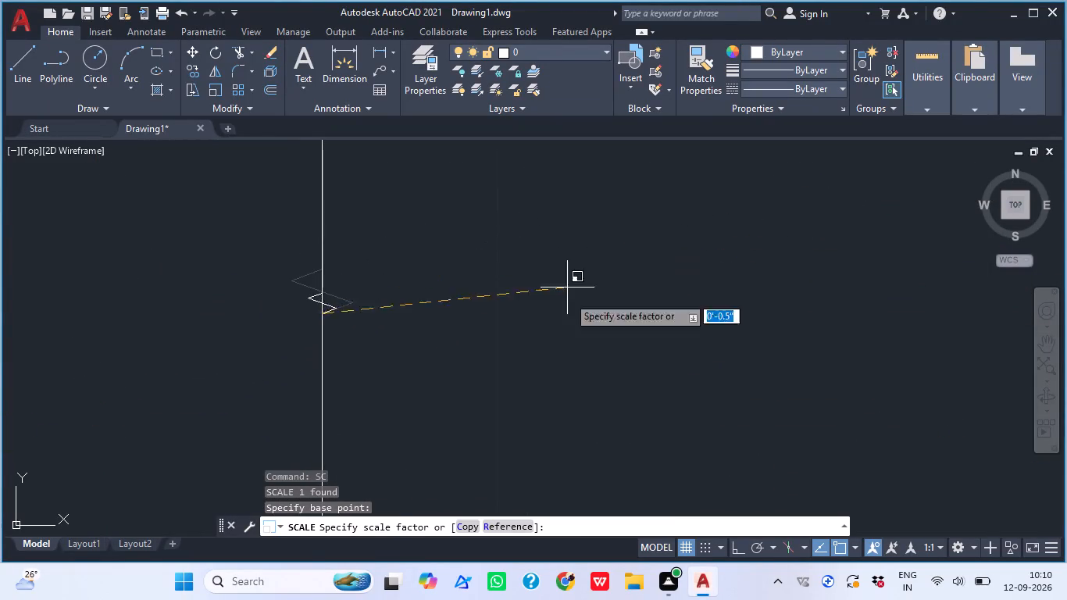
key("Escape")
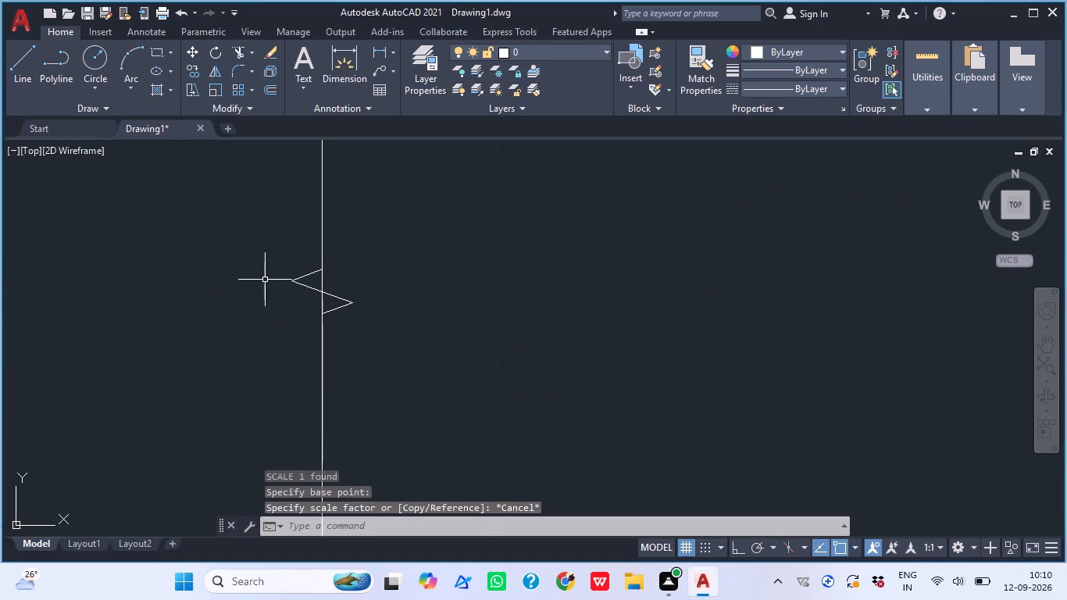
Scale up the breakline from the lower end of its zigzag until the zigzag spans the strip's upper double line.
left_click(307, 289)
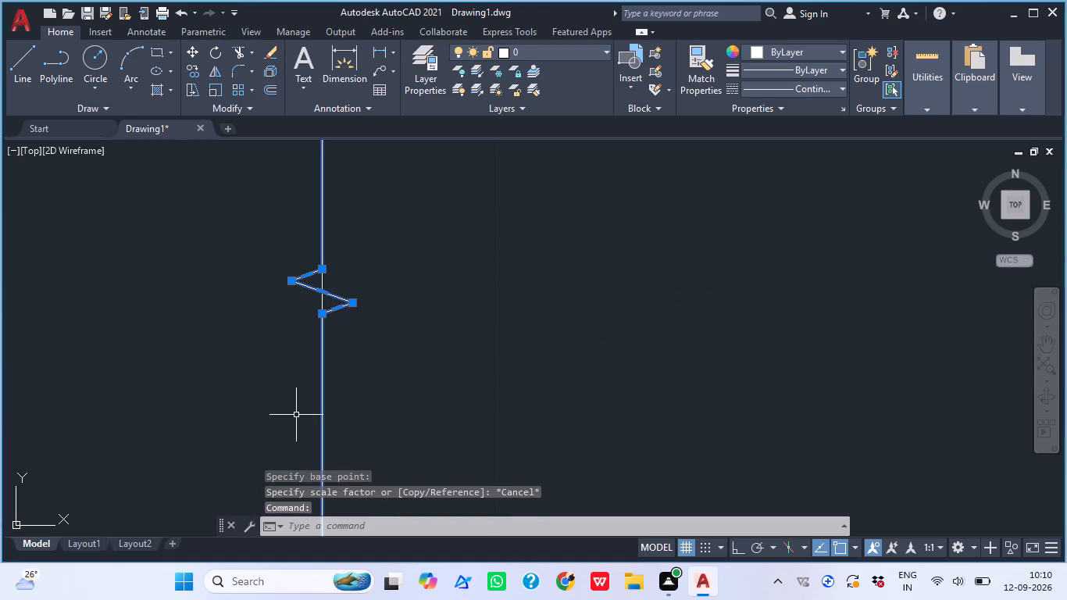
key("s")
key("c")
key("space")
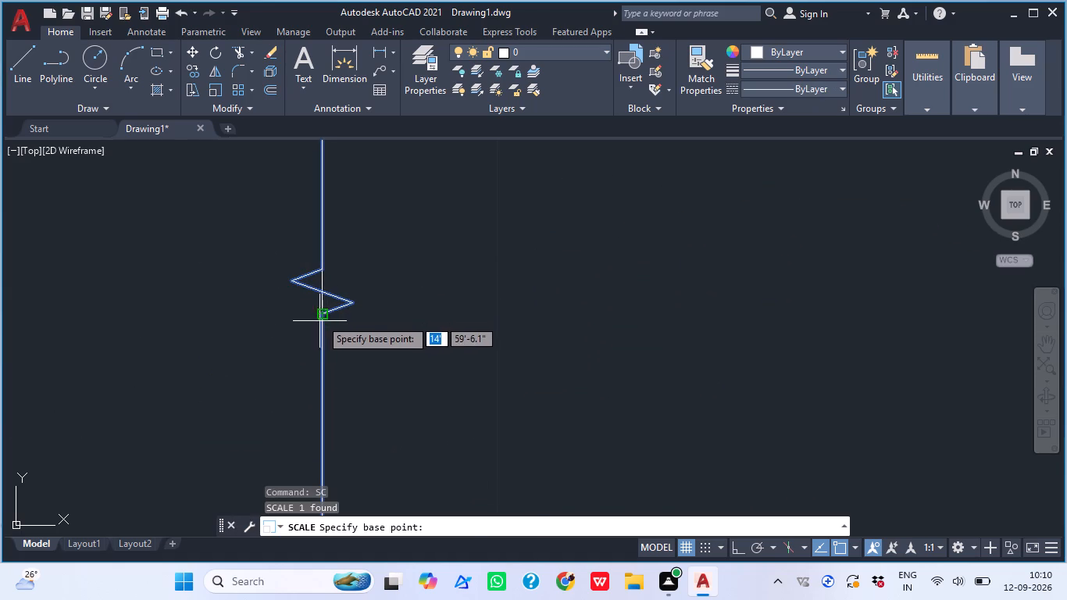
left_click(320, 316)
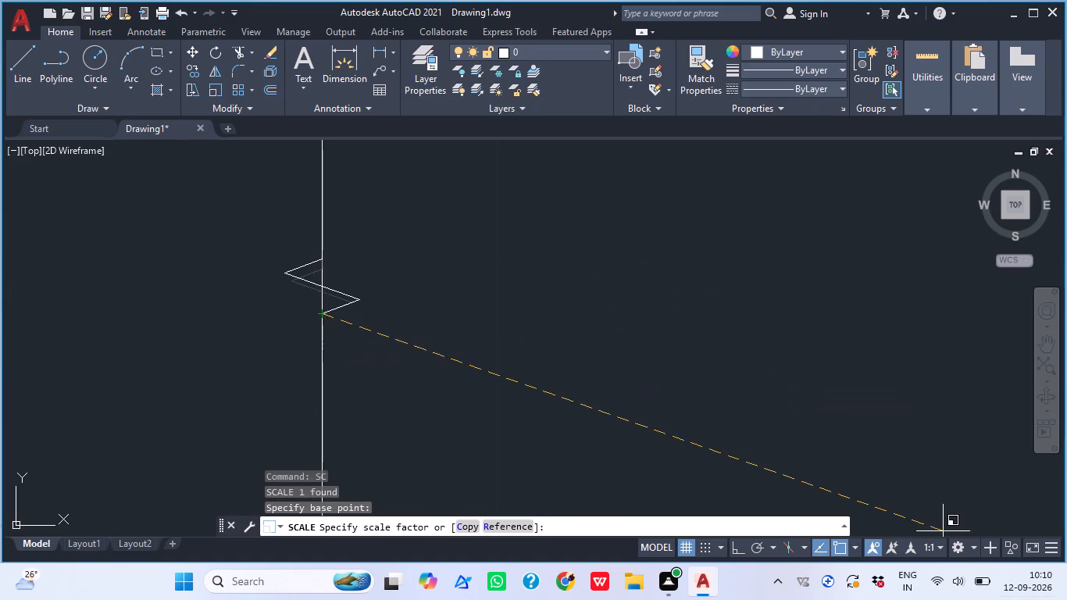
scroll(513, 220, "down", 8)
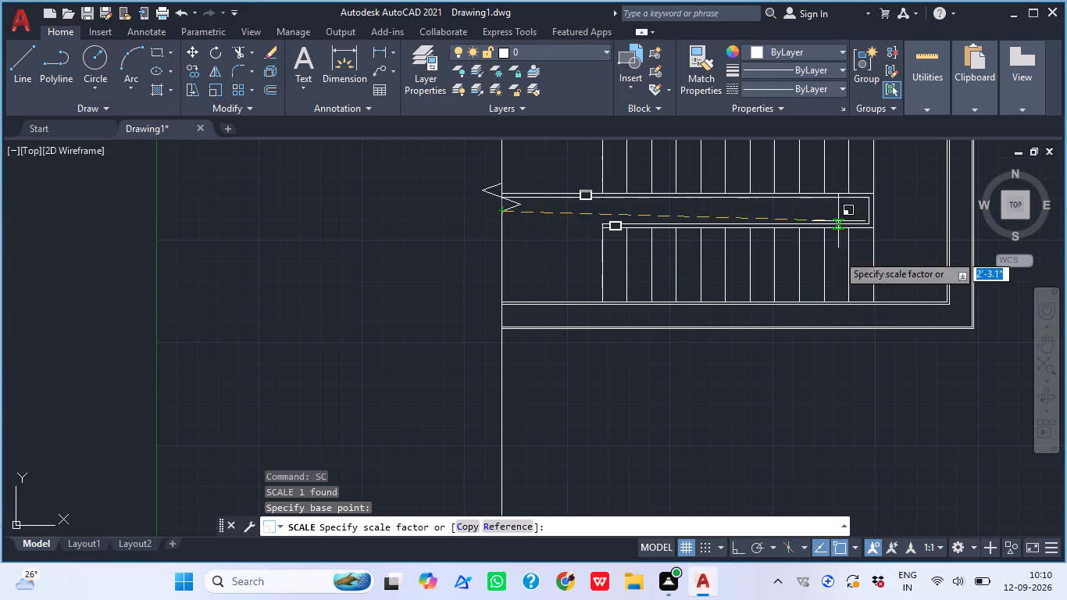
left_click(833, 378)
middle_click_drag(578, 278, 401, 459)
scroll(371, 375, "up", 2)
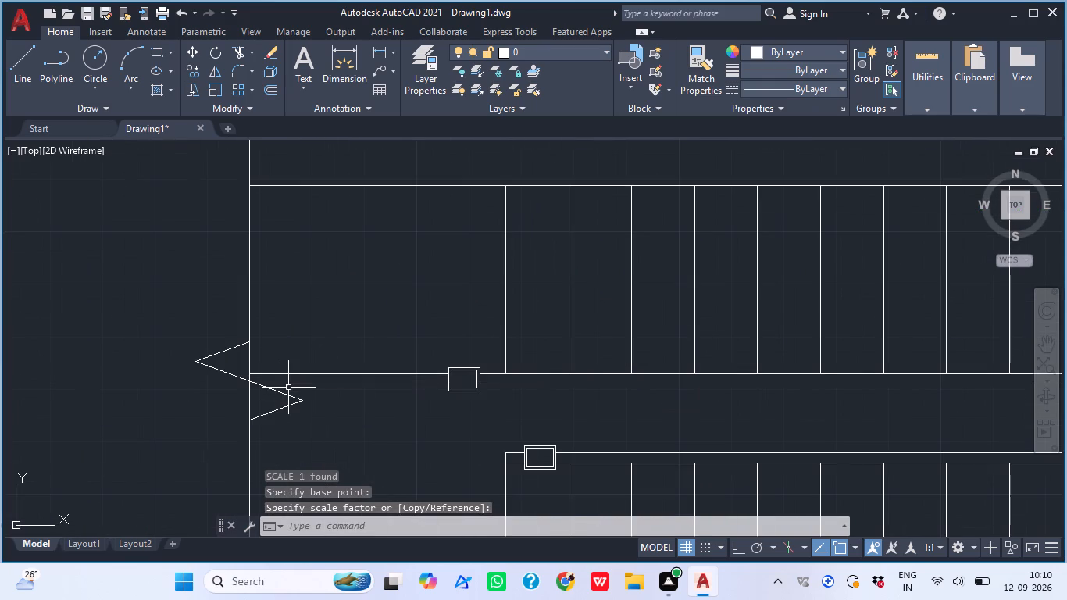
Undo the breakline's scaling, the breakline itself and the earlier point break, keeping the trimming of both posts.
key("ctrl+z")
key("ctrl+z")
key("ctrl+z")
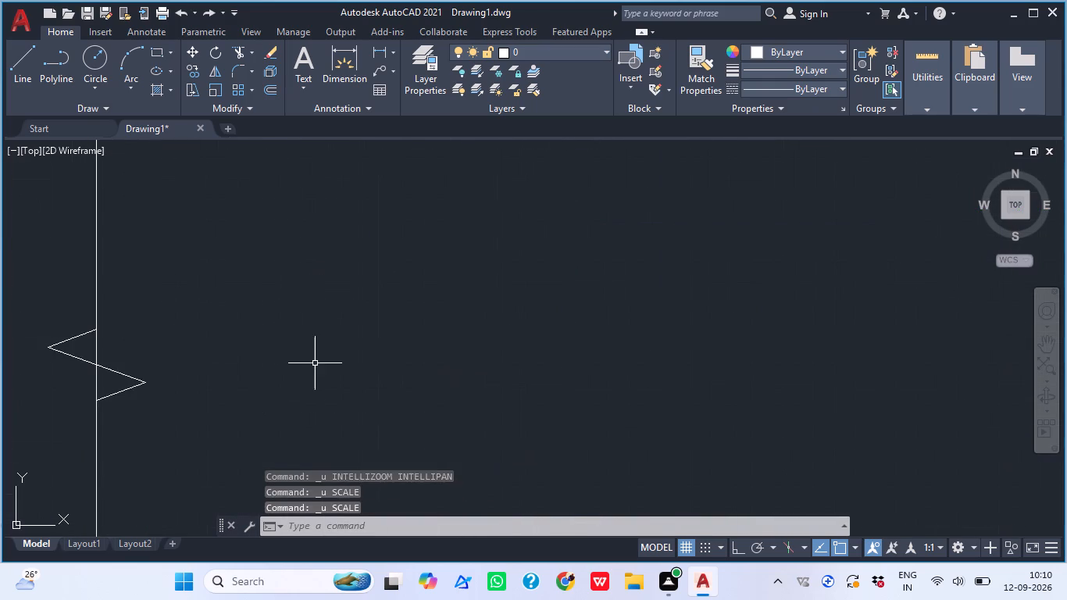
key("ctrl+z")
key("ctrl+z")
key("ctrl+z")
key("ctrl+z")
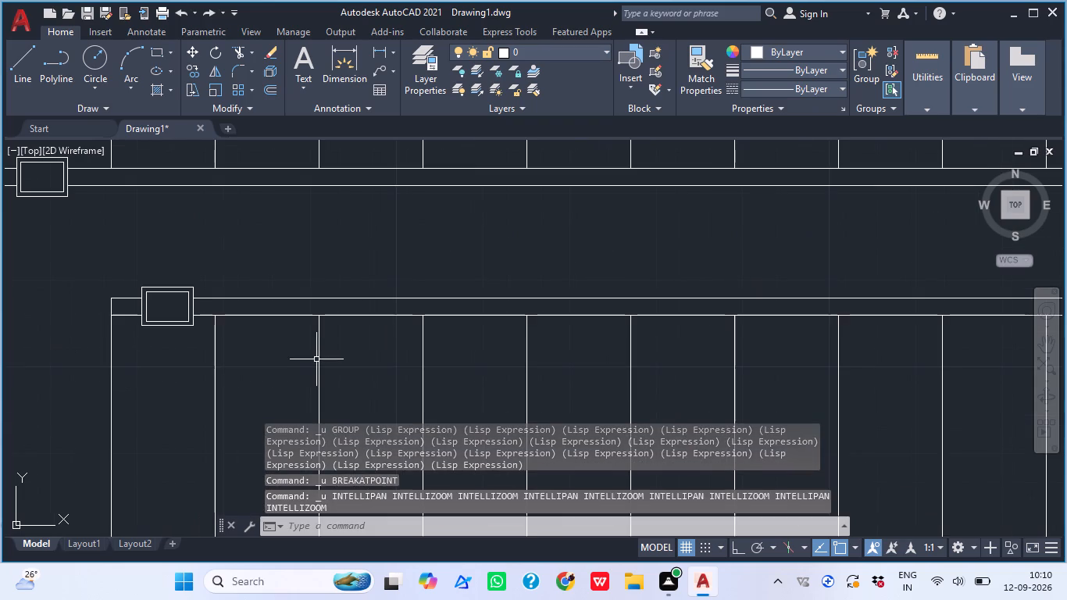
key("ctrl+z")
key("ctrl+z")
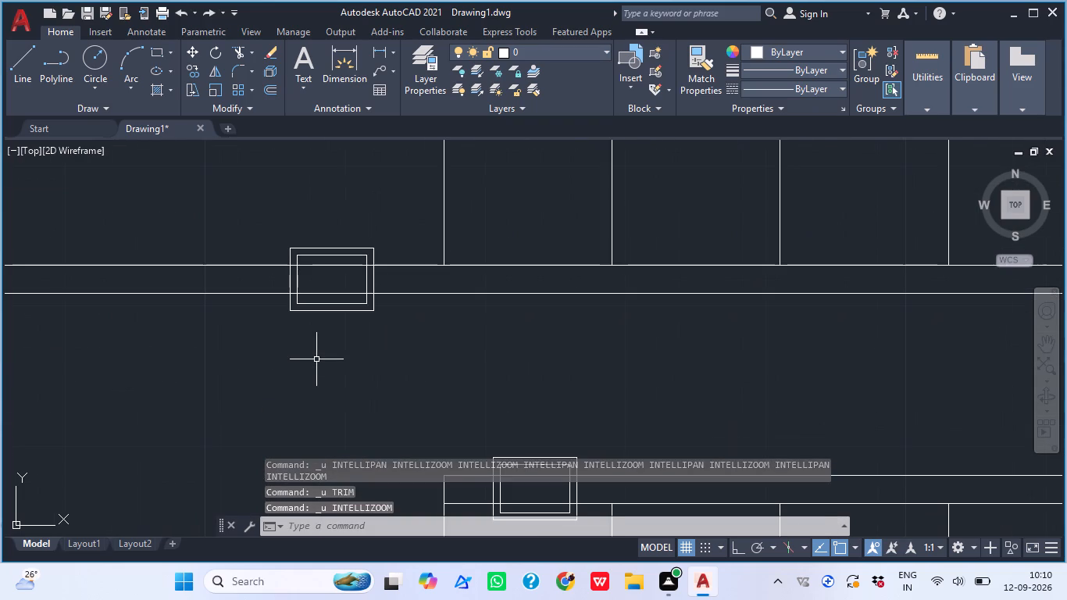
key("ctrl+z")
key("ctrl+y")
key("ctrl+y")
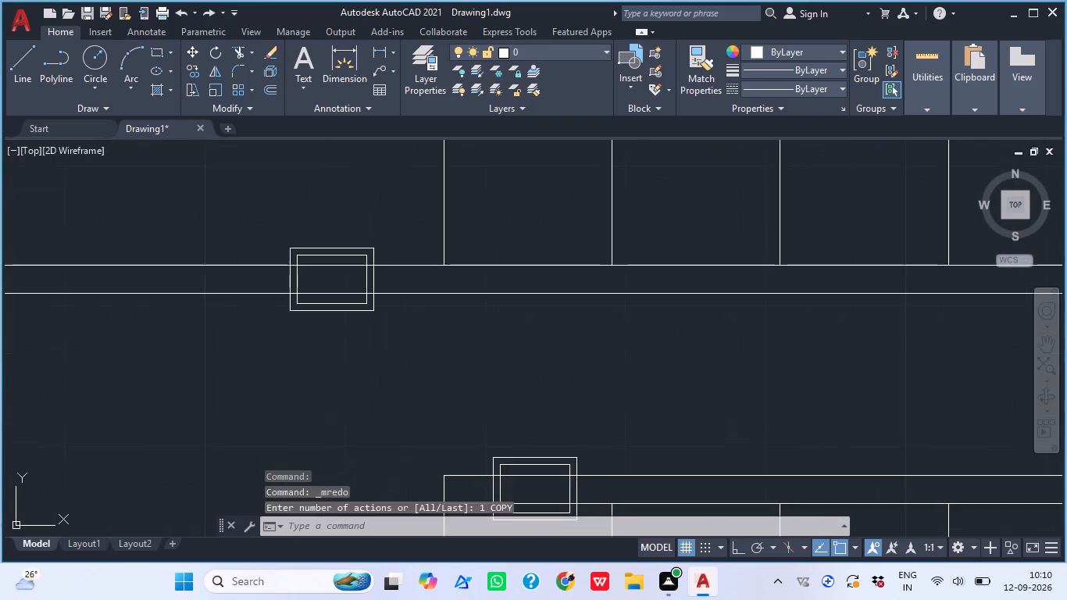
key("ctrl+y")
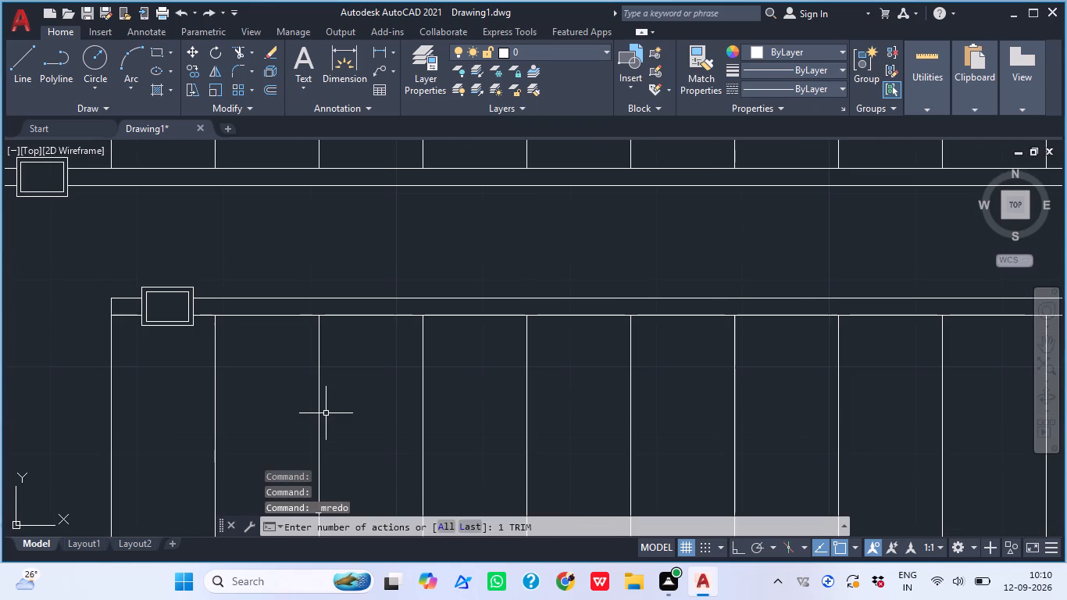
Place a BREAKLINE about 1'-8" long down the vertical line from the strip's upper double line, with its symbol at the midpoint.
scroll(5, 128, "down", 3)
key("Escape")
scroll(145, 248, "down", 1)
middle_click_drag(157, 258, 467, 252)
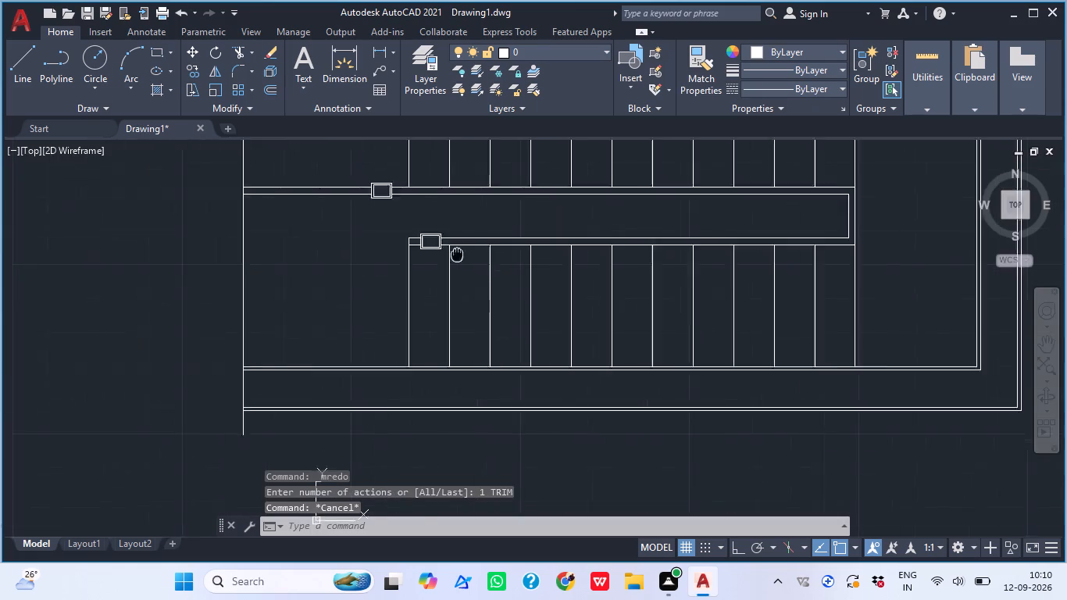
middle_click_drag(467, 252, 606, 252)
scroll(341, 146, "up", 1)
scroll(406, 225, "up", 1)
middle_click_drag(498, 304, 371, 346)
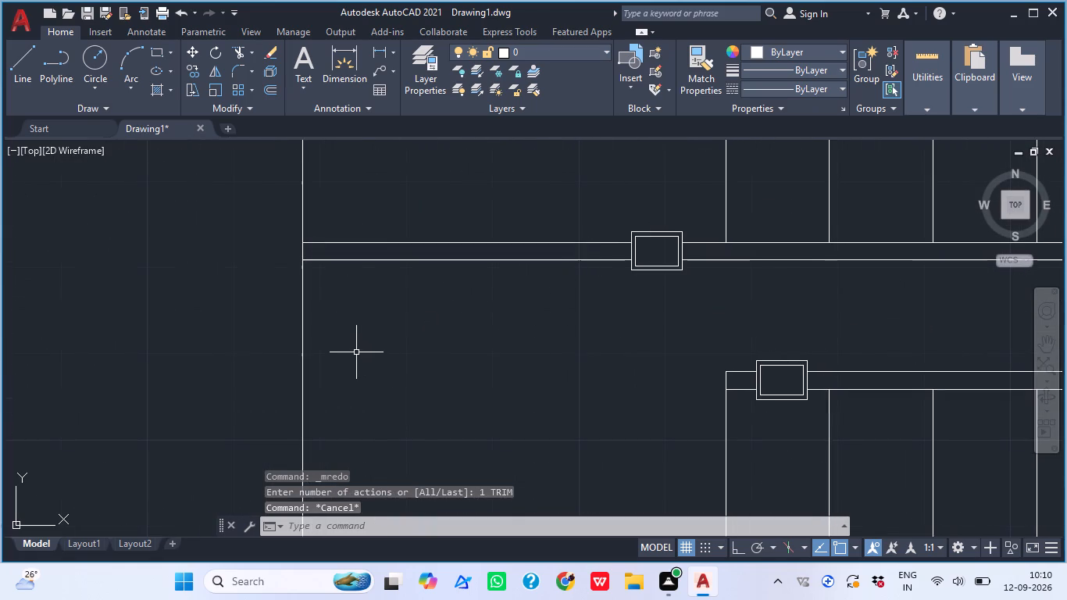
type("BE")
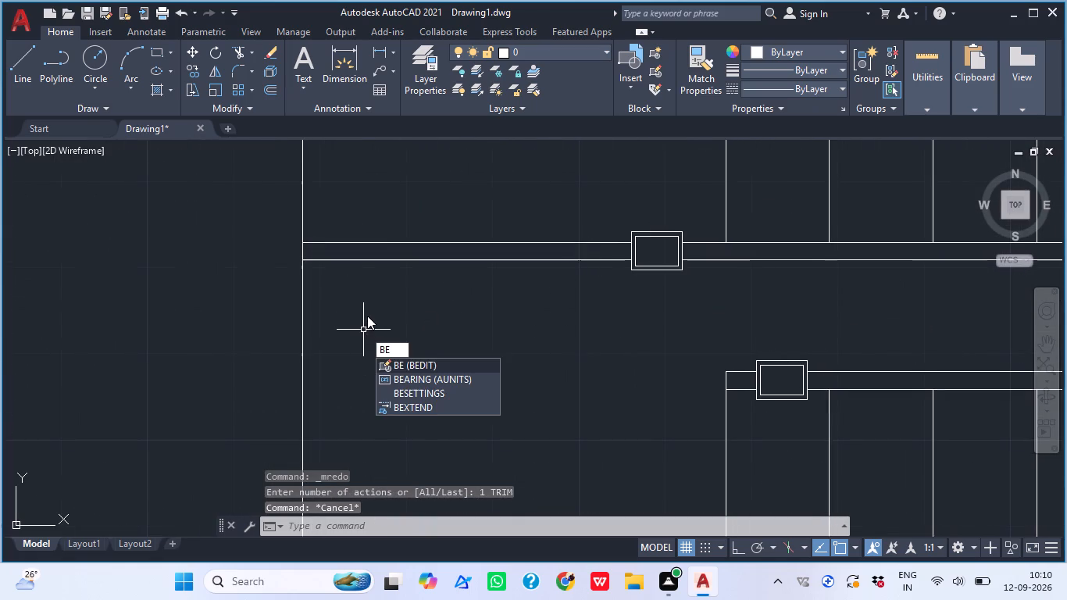
key("BackSpace")
type("REAK")
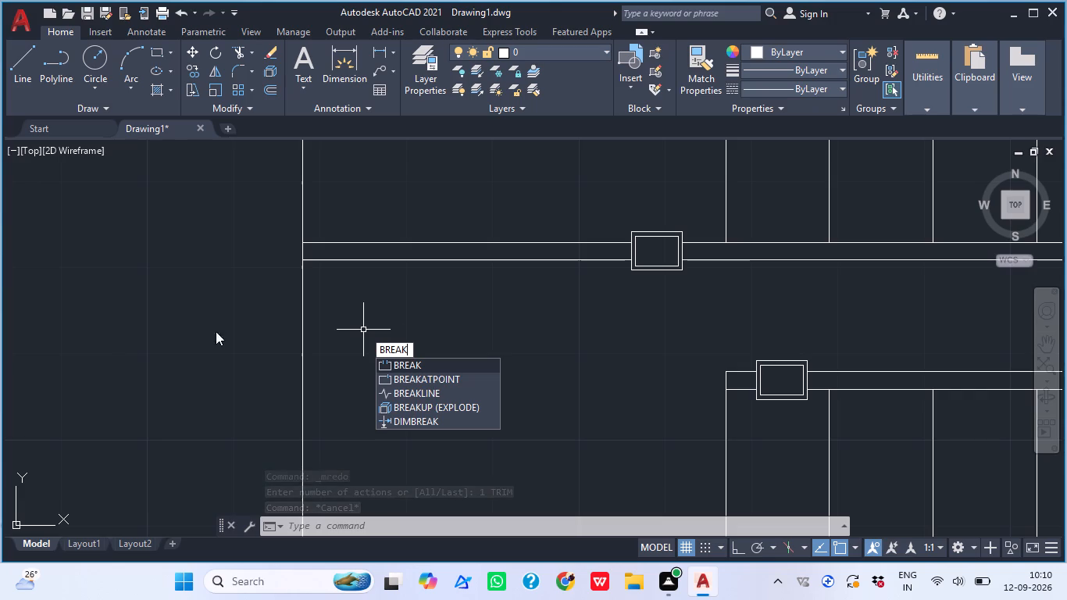
left_click(410, 391)
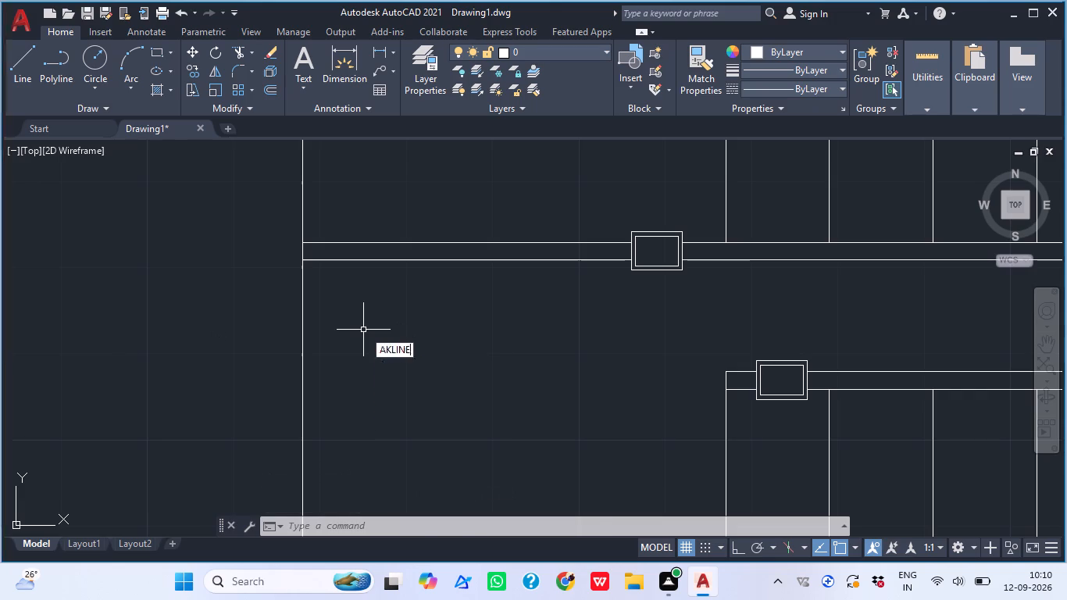
left_click(302, 262)
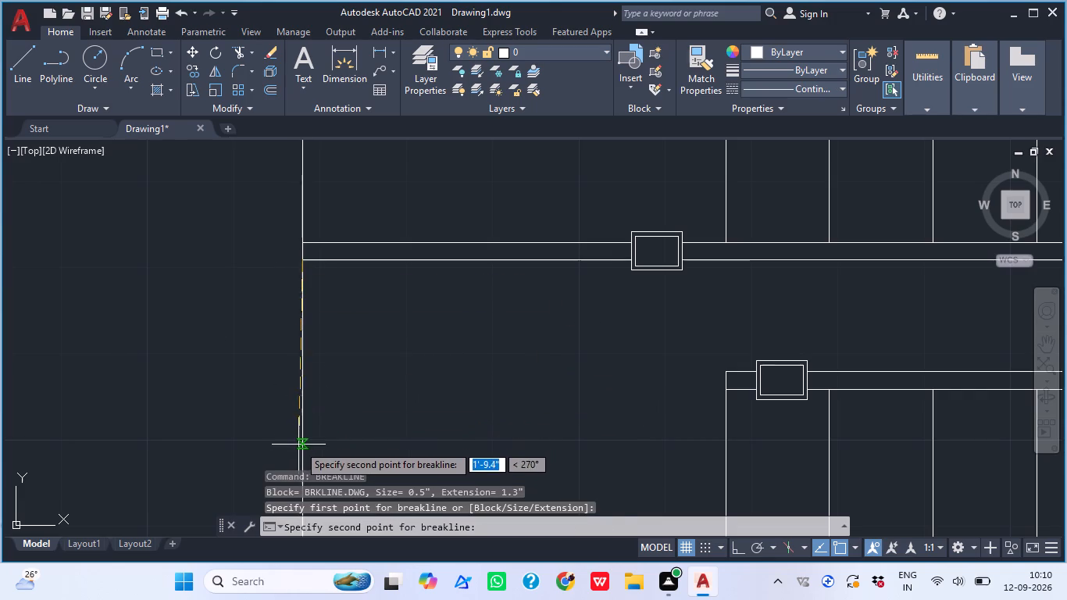
left_click(303, 436)
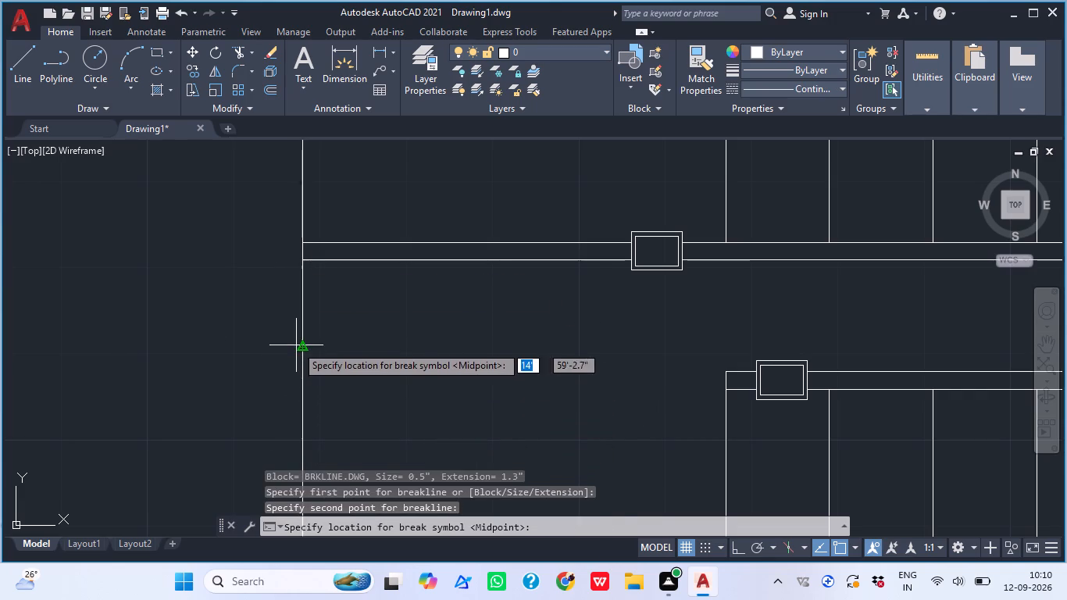
left_click(305, 348)
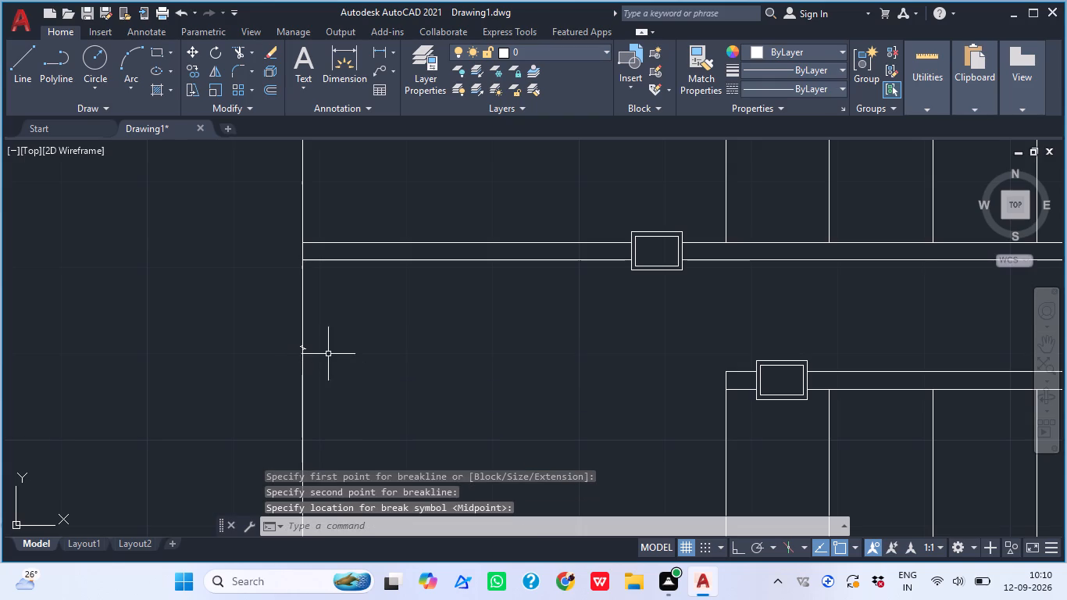
Scale up the breakline from its zigzag's centre until the zigzag nearly matches the height of the central strip's inner gap.
scroll(295, 331, "up", 2)
scroll(323, 398, "up", 4)
left_click(274, 279)
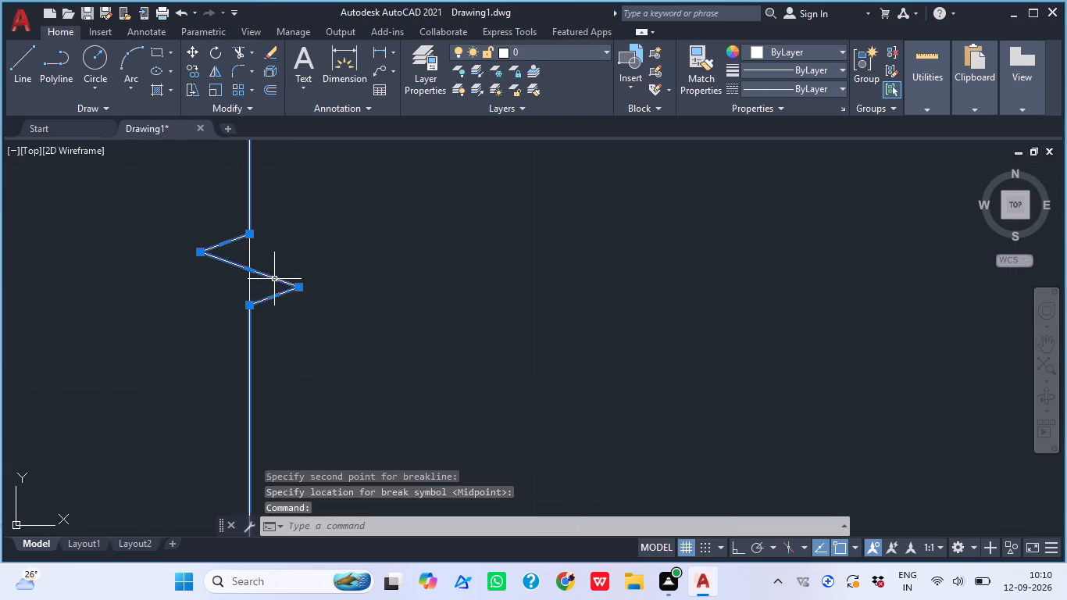
type("SC")
key("space")
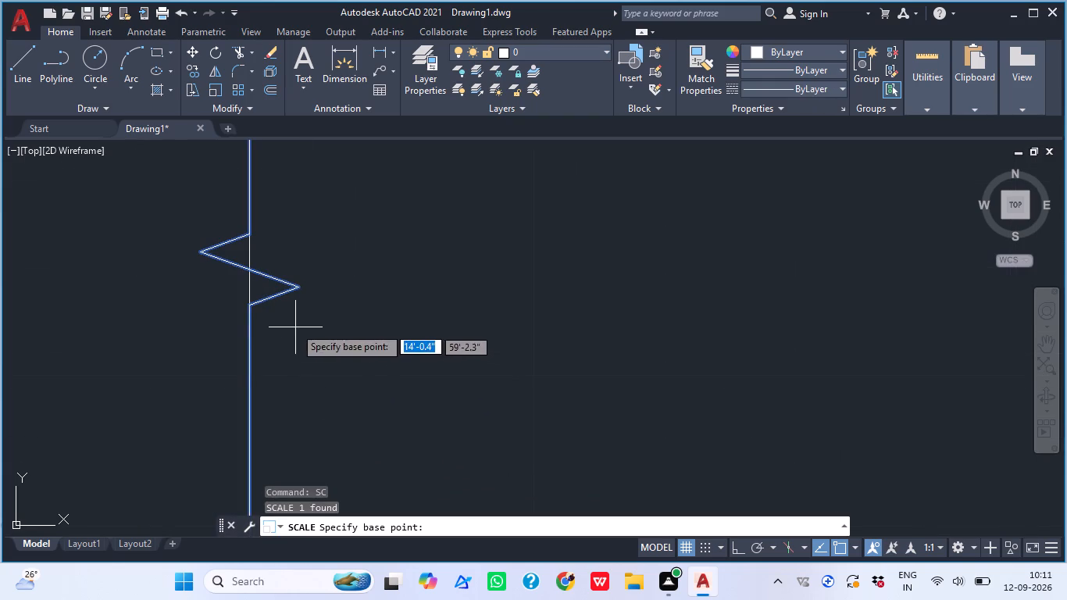
left_click(244, 268)
scroll(251, 246, "down", 2)
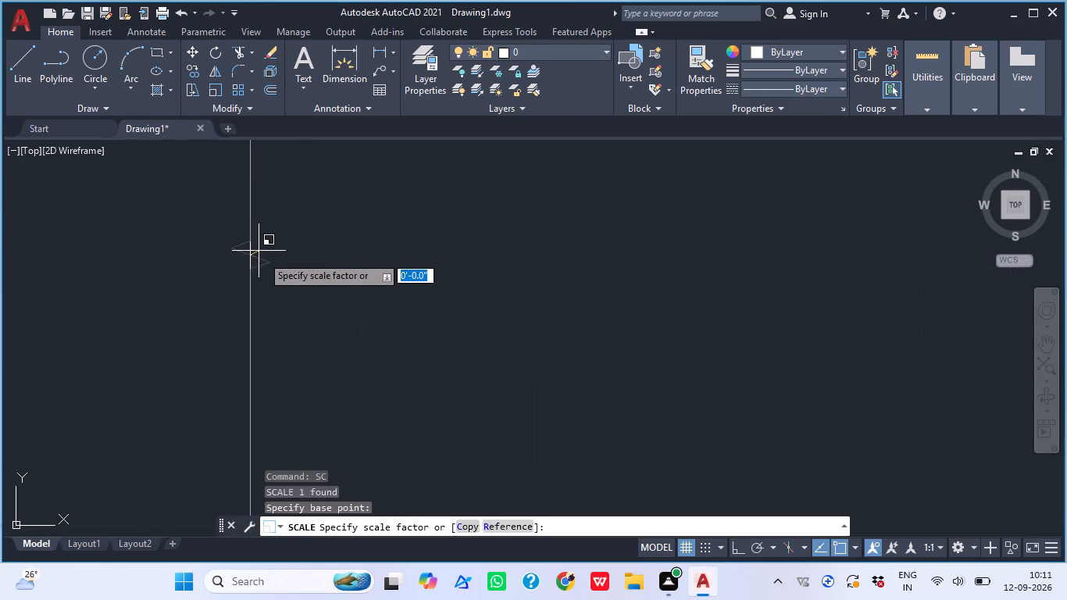
scroll(273, 274, "down", 3)
scroll(373, 348, "down", 5)
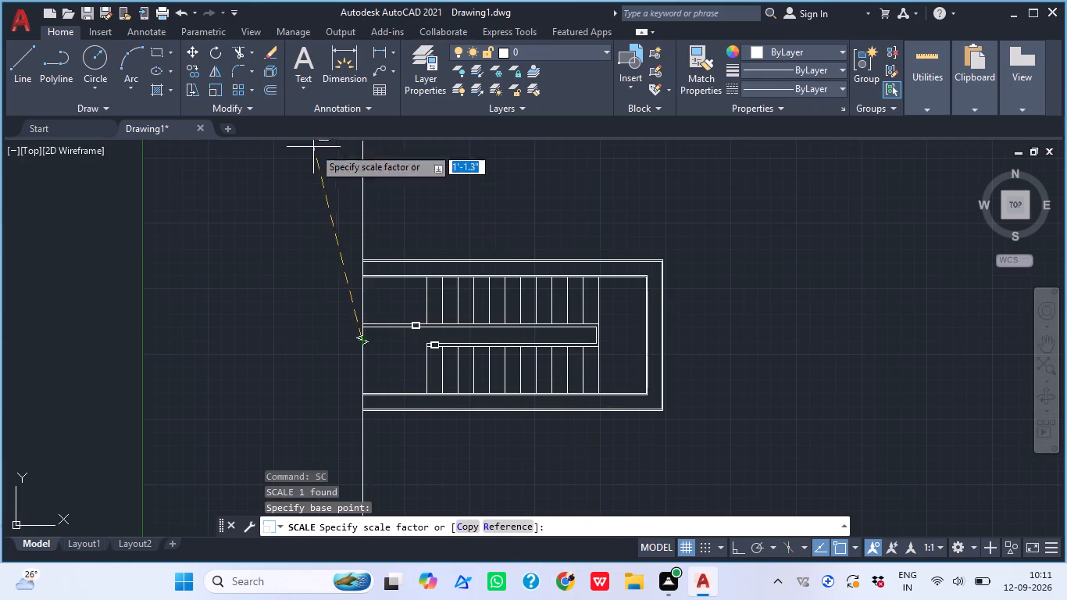
scroll(405, 345, "up", 4)
scroll(687, 369, "down", 5)
scroll(633, 327, "down", 4)
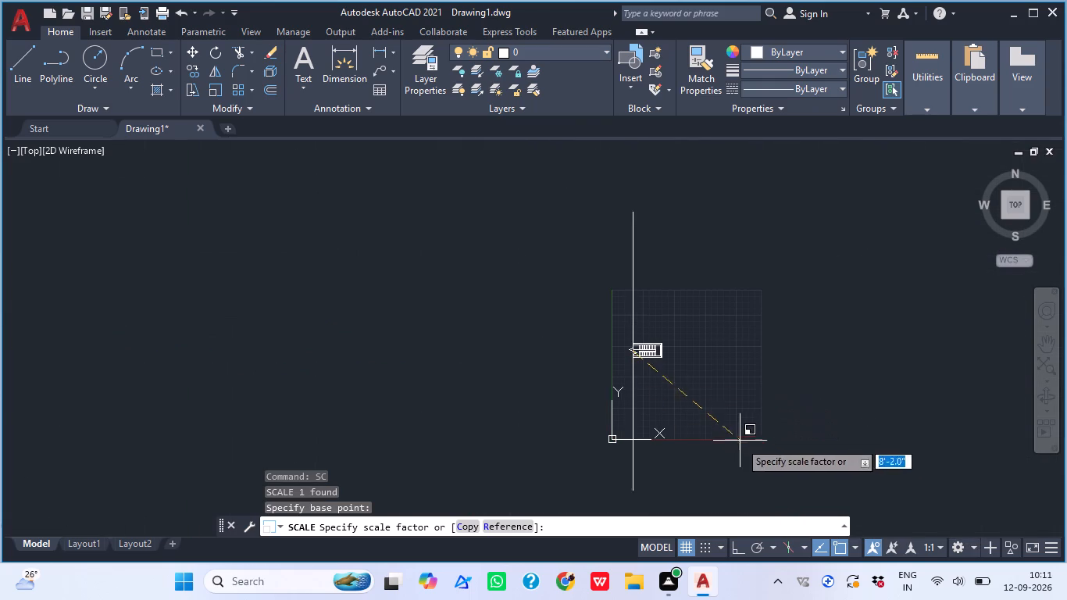
scroll(719, 440, "up", 2)
scroll(544, 270, "up", 1)
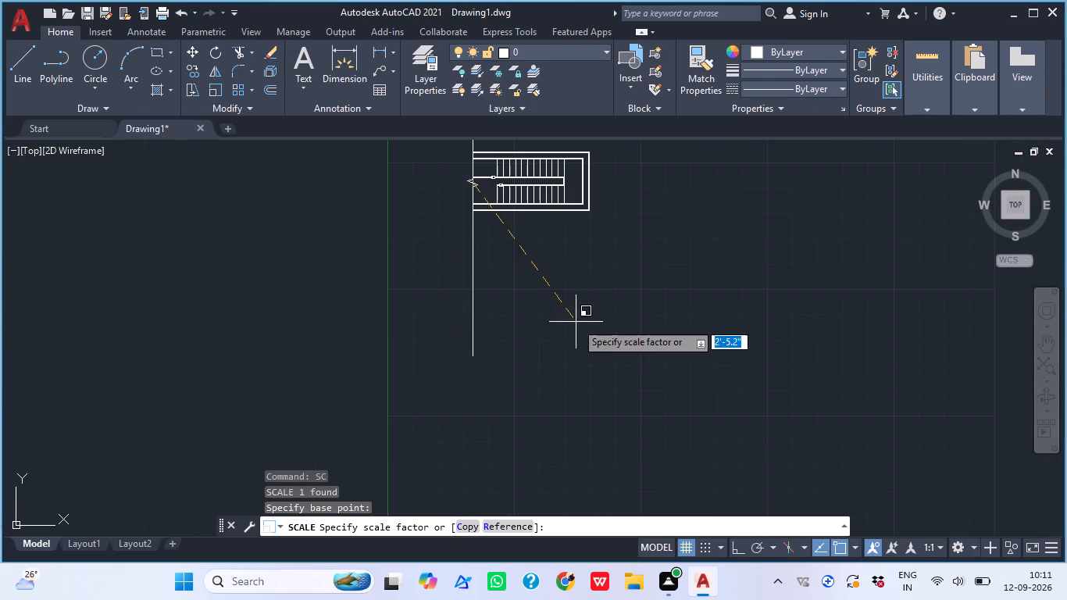
scroll(564, 272, "up", 2)
middle_click_drag(566, 261, 751, 599)
scroll(733, 577, "down", 1)
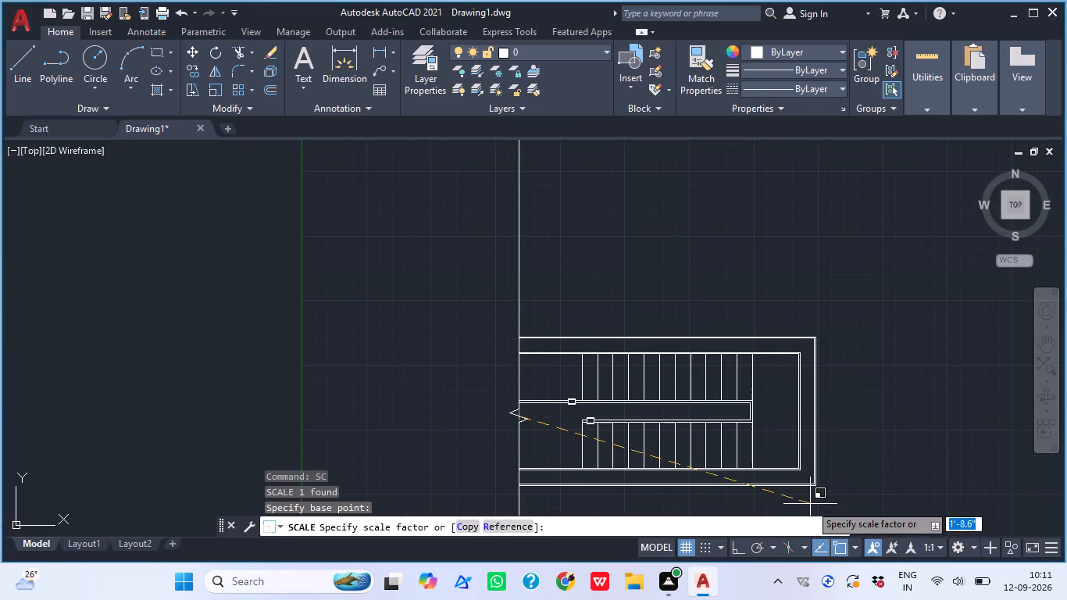
left_click(837, 488)
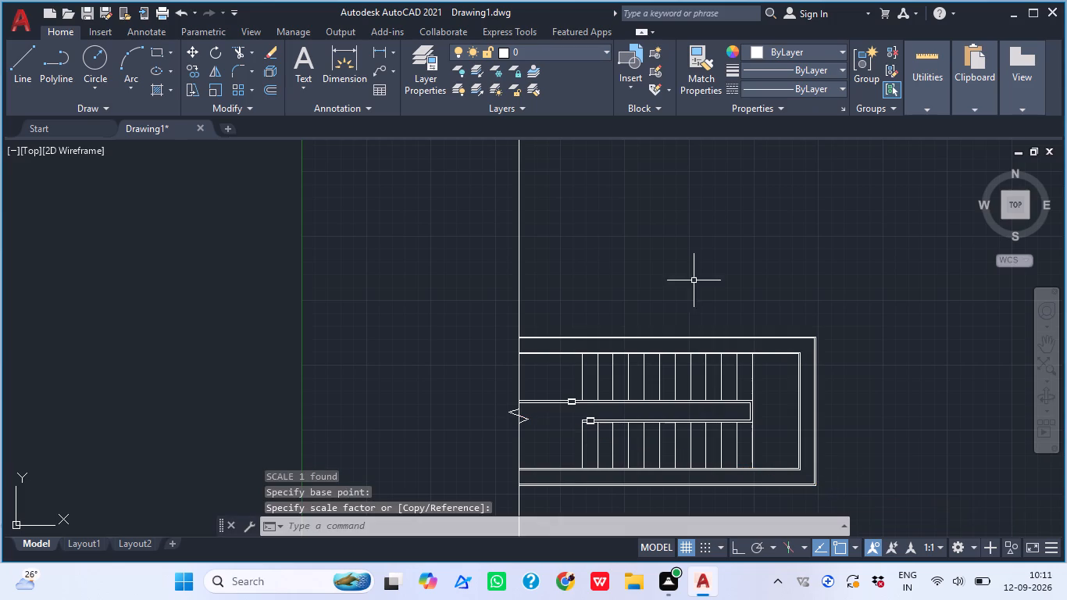
Trim the scaled breakline's long ends above and below the outer frame, leaving a short overhang at each end.
type("TR")
key("space")
left_click(578, 272)
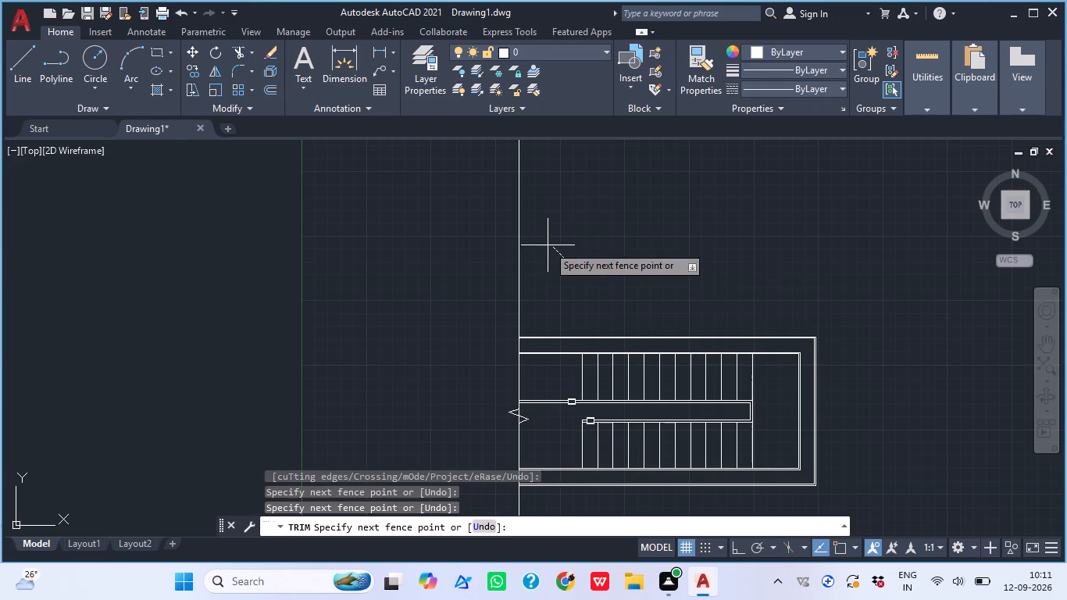
left_click(494, 253)
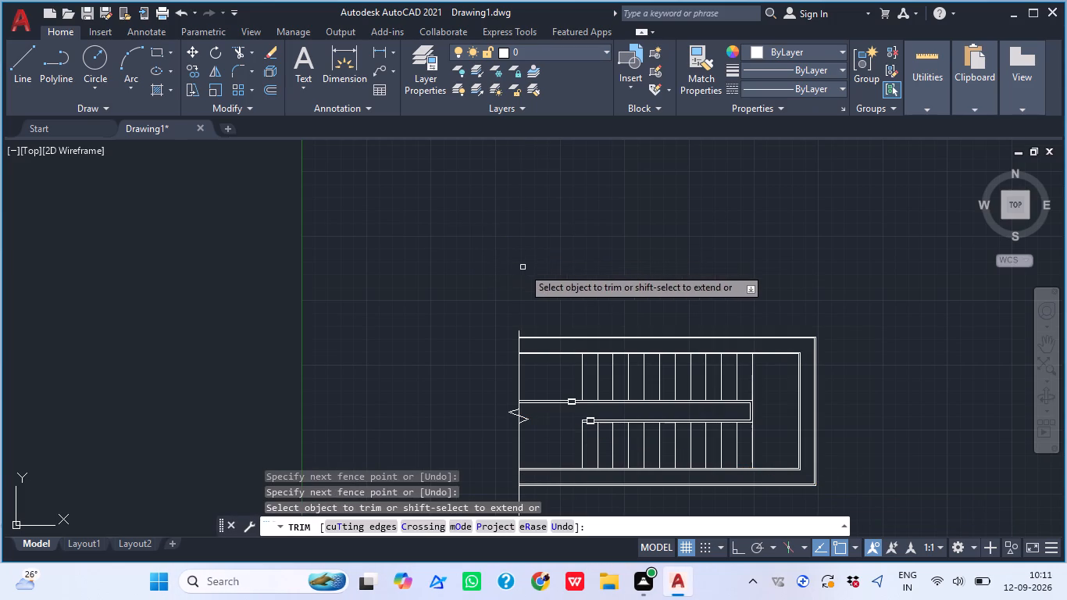
scroll(523, 267, "down", 2)
scroll(540, 415, "up", 2)
left_click(548, 403)
left_click(348, 396)
middle_click_drag(413, 342, 413, 325)
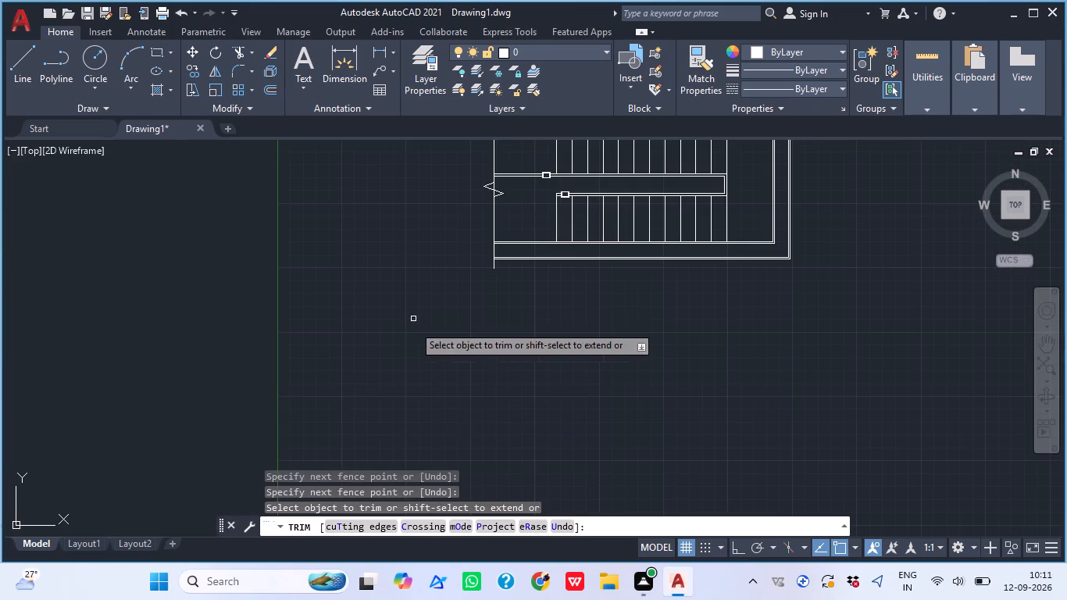
middle_click_drag(413, 325, 316, 552)
key("Escape")
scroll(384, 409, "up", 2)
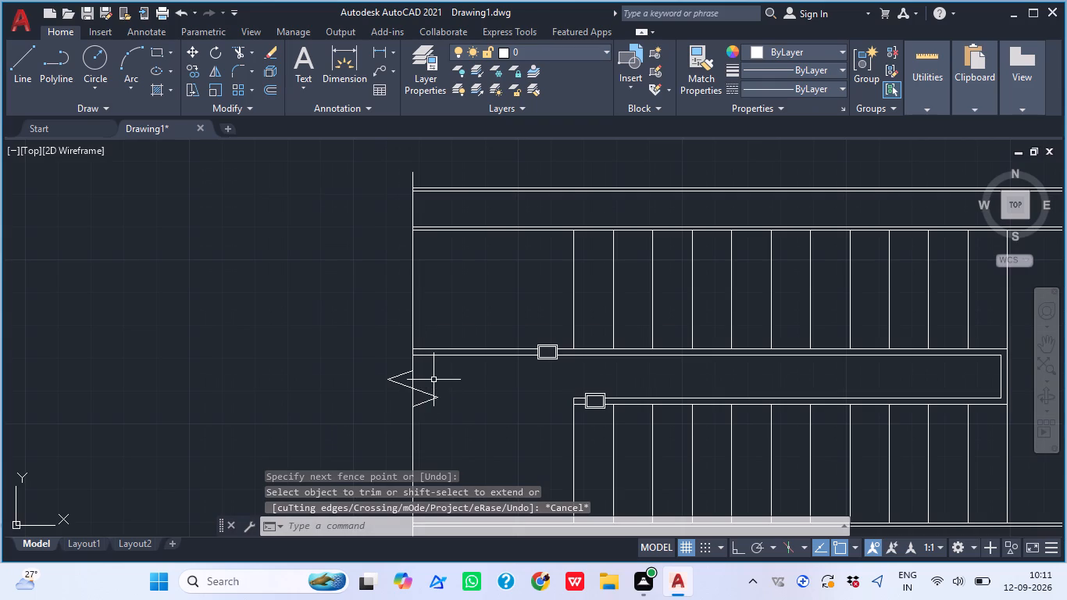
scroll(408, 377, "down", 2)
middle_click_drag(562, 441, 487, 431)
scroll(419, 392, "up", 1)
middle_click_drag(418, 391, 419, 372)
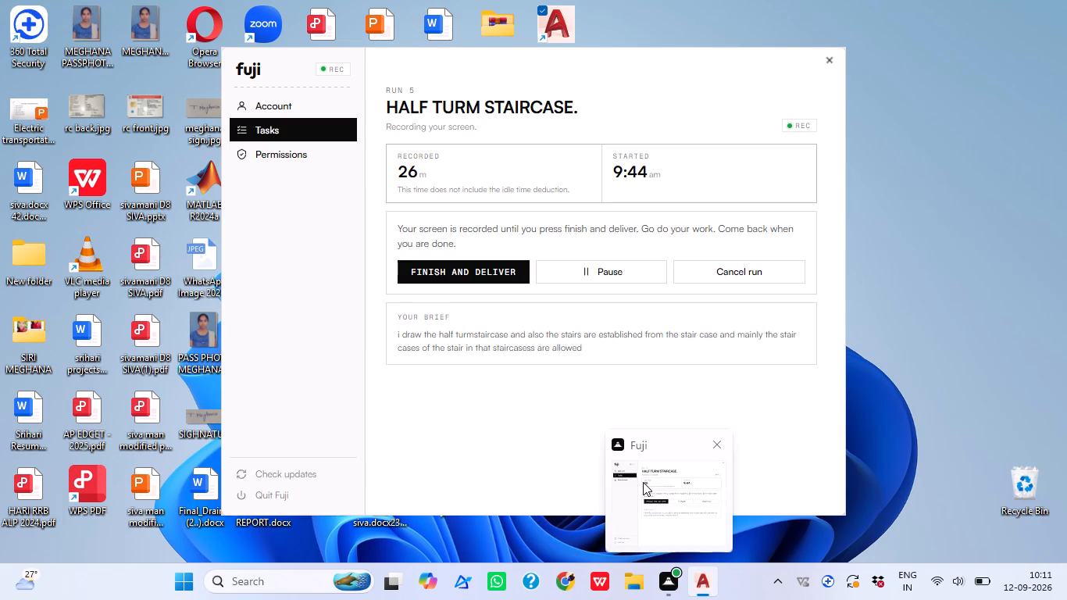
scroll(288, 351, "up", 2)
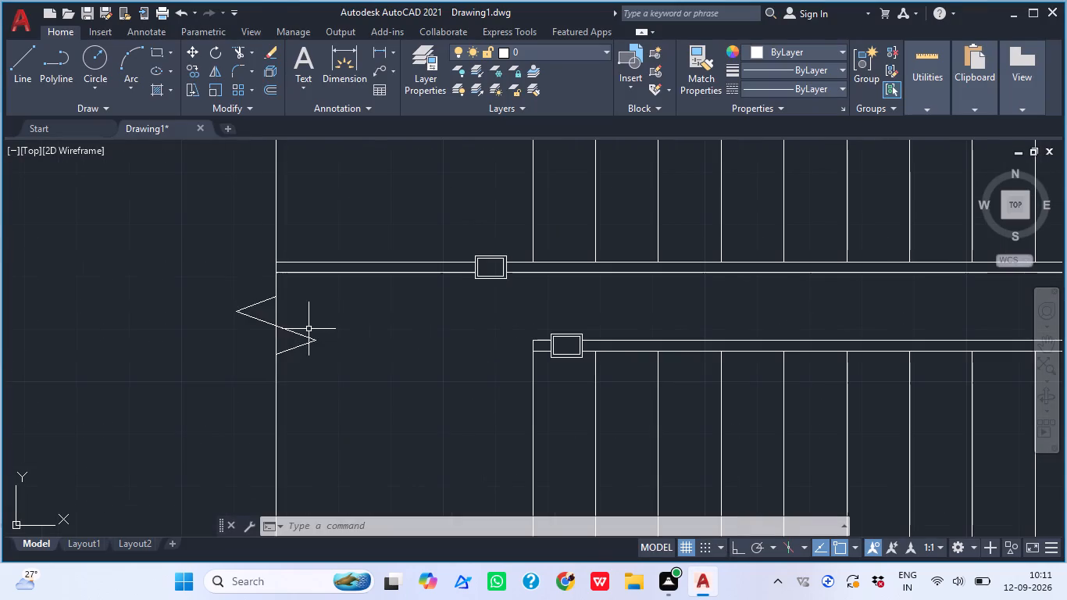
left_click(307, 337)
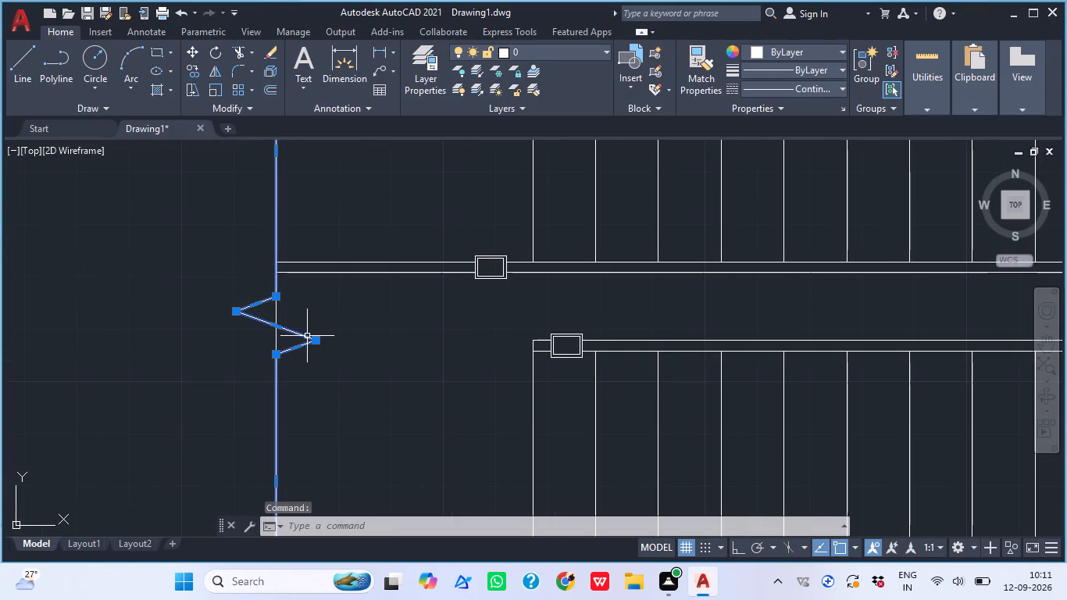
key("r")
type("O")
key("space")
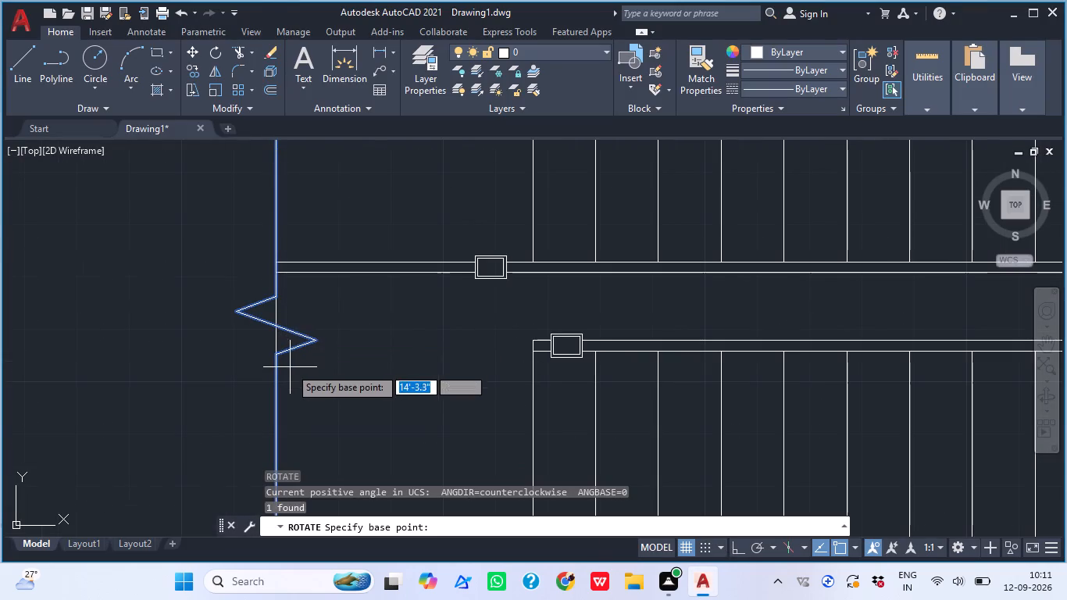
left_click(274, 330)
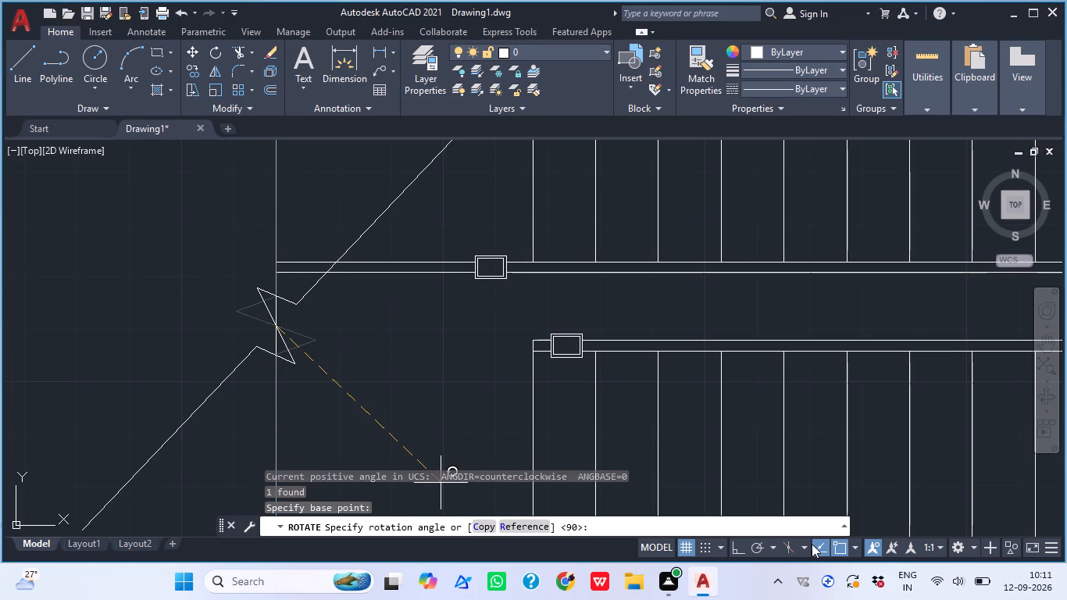
Turn on Ortho, abandon the rotation, and mirror the breakline across a horizontal line through its zigzag's centre, erasing the original.
left_click(743, 541)
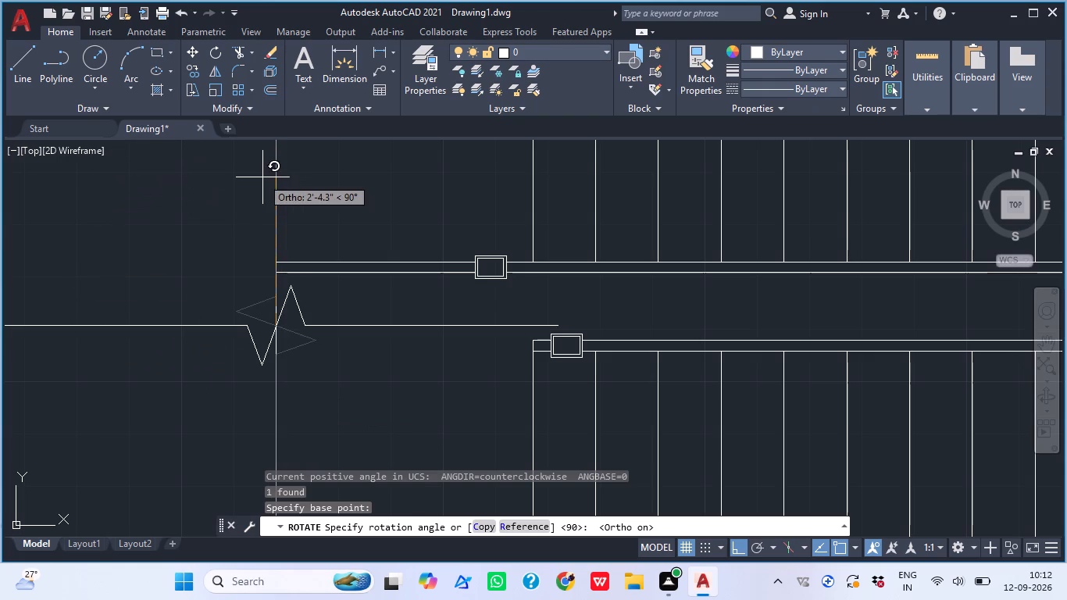
key("Escape")
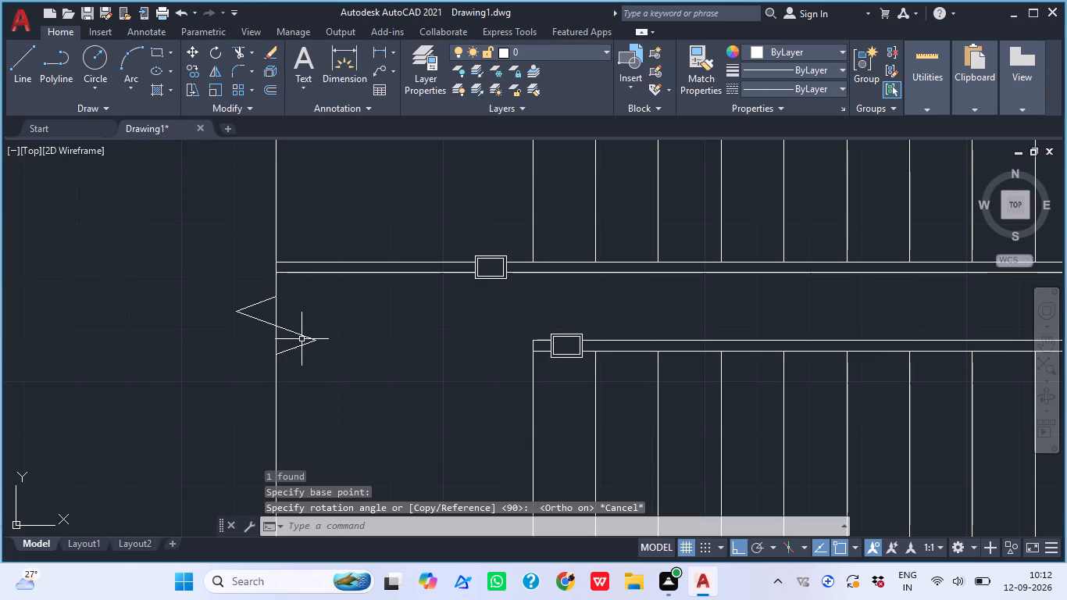
left_click(302, 335)
type("MI")
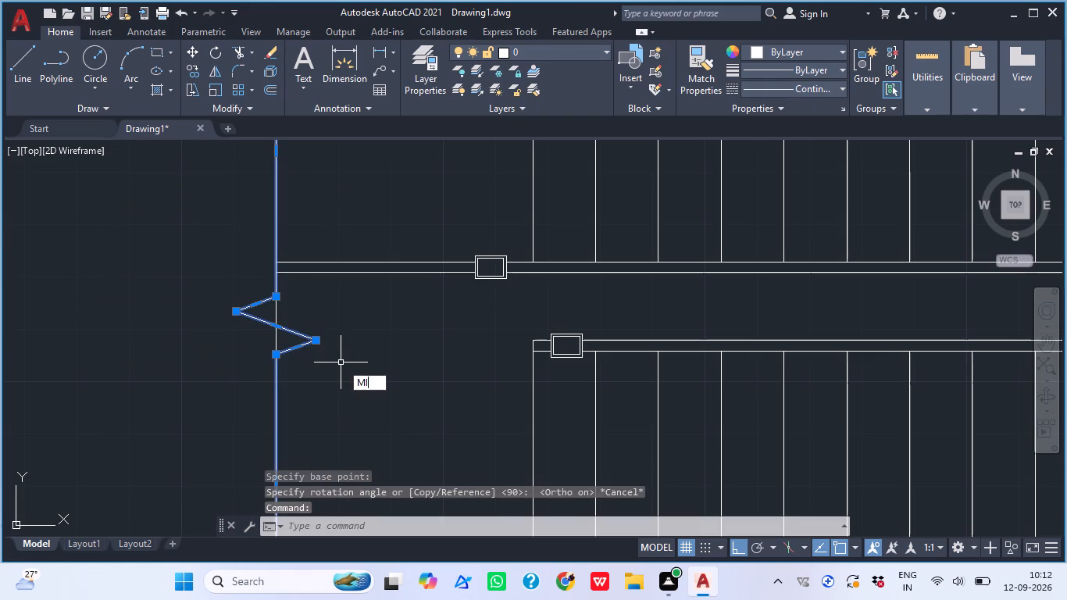
key("space")
left_click(274, 323)
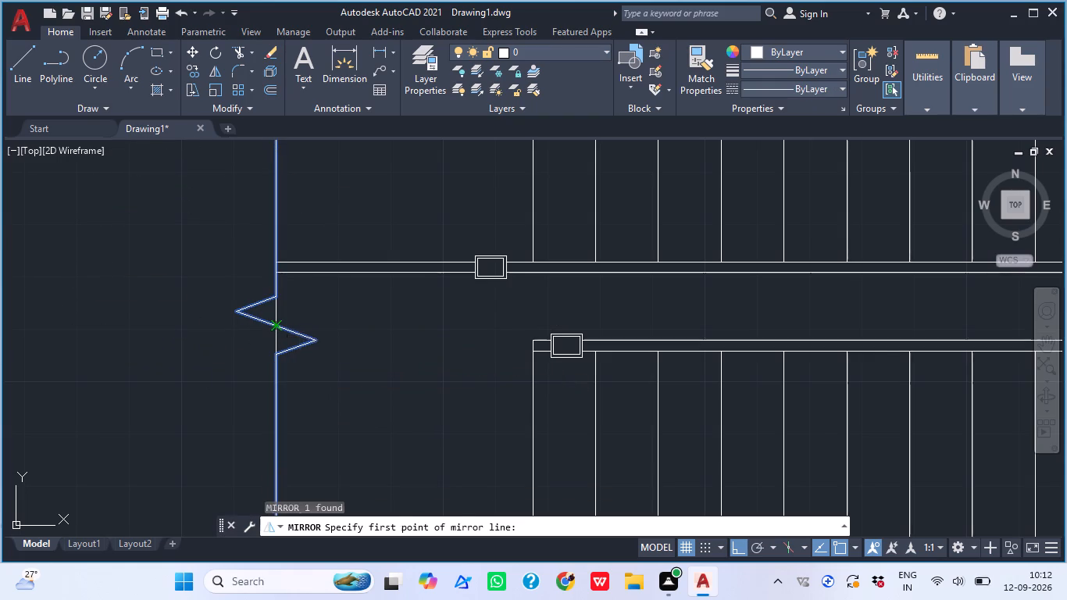
left_click(369, 375)
left_click_drag(393, 409, 369, 375)
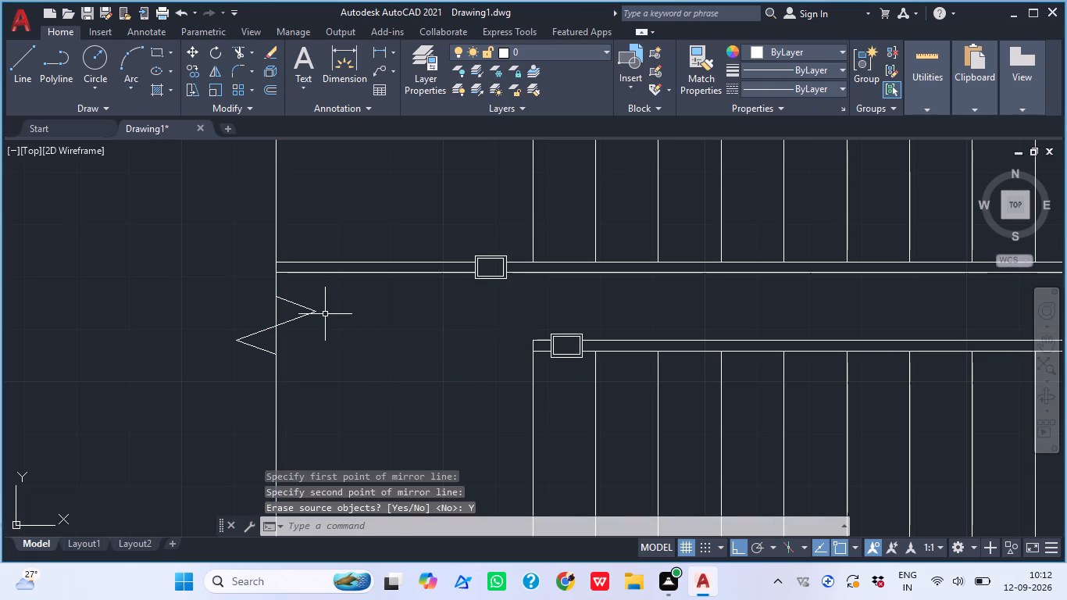
Look over the whole stair plan and the mirrored break symbol.
scroll(325, 312, "down", 2)
middle_click_drag(328, 348, 281, 415)
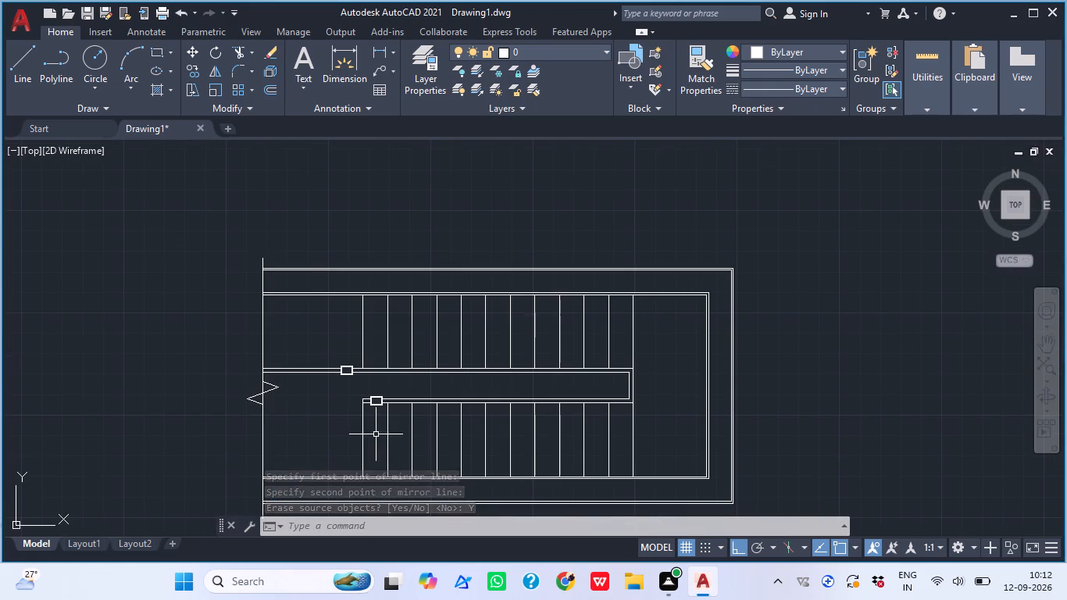
scroll(356, 419, "up", 1)
middle_click_drag(355, 418, 304, 376)
scroll(313, 330, "down", 3)
middle_click_drag(337, 373, 346, 384)
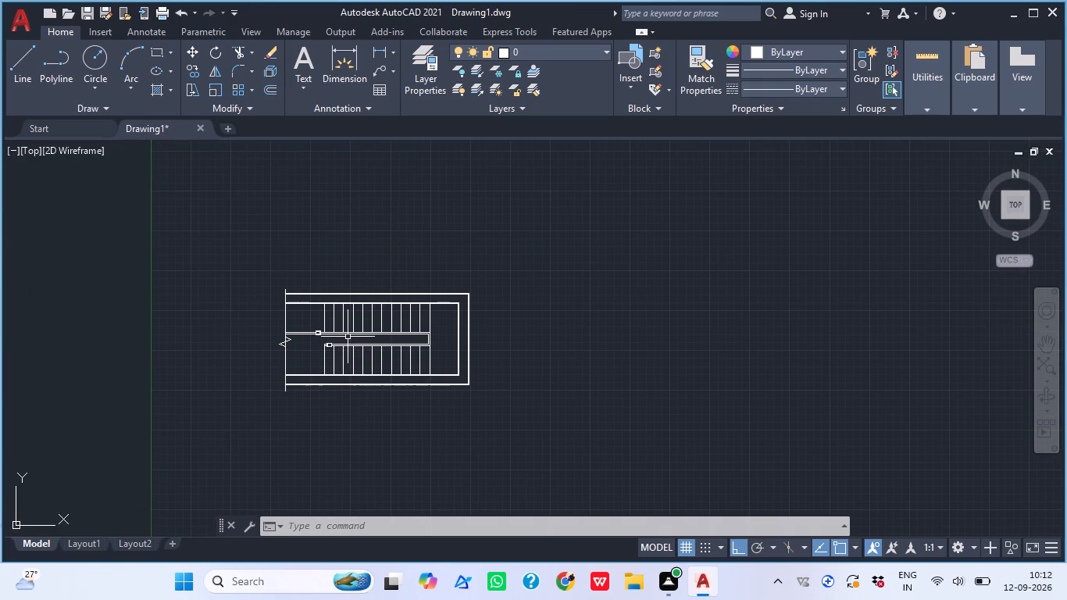
scroll(292, 362, "up", 1)
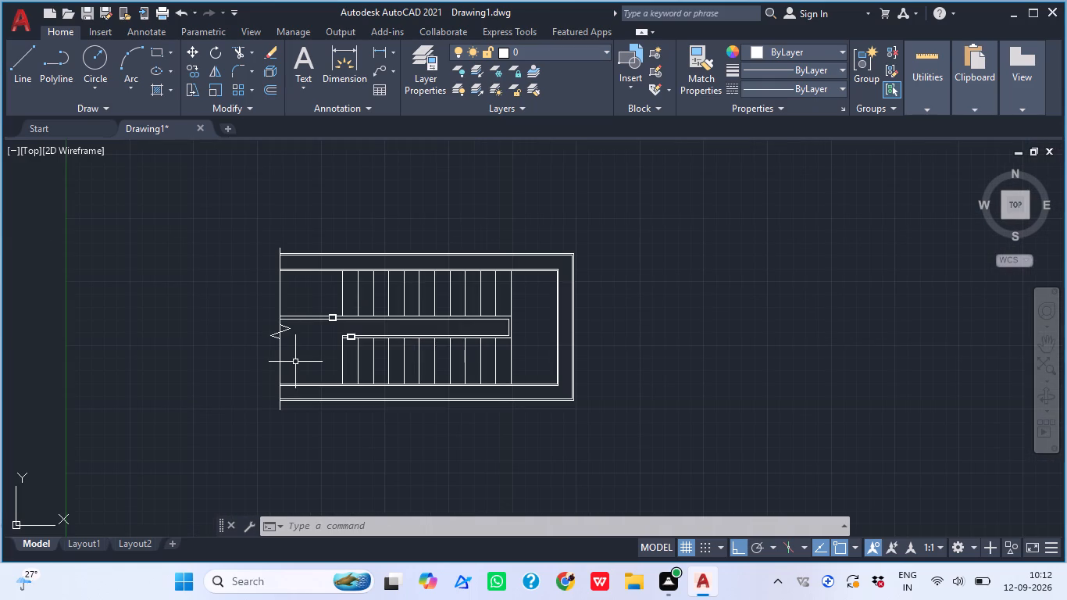
scroll(350, 406, "up", 1)
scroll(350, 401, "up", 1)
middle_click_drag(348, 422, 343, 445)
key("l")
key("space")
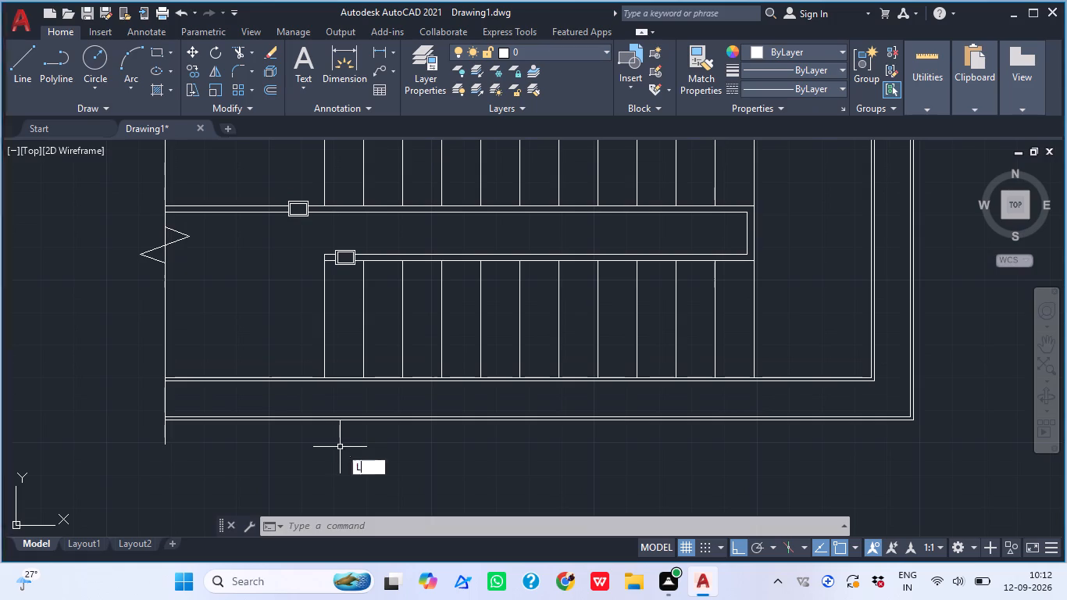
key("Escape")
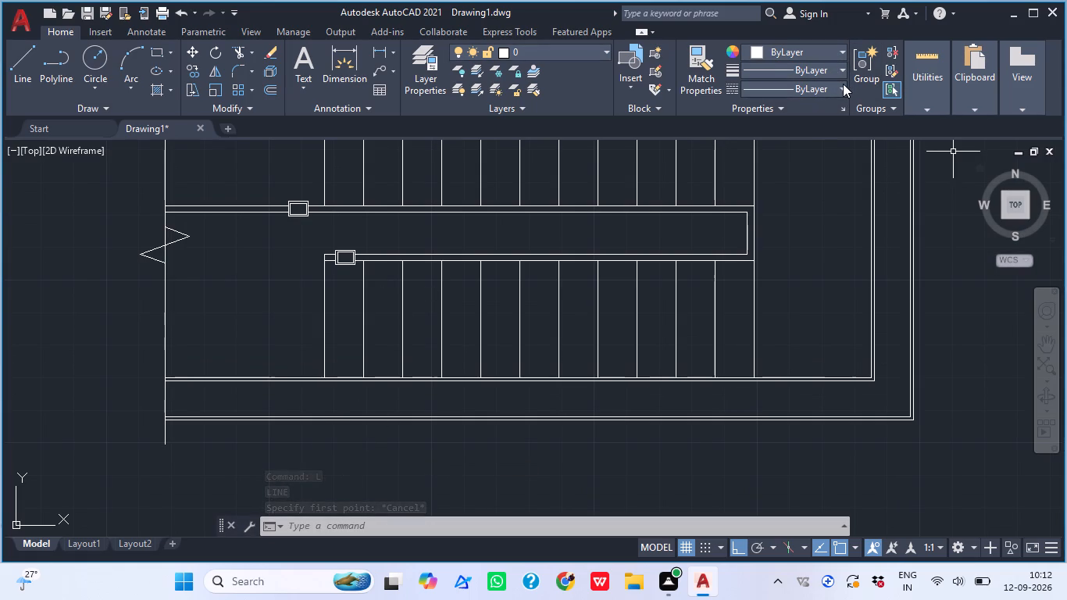
Load the ACAD_ISO02W100 ISO dash linetype and set it as the current linetype.
left_click(843, 88)
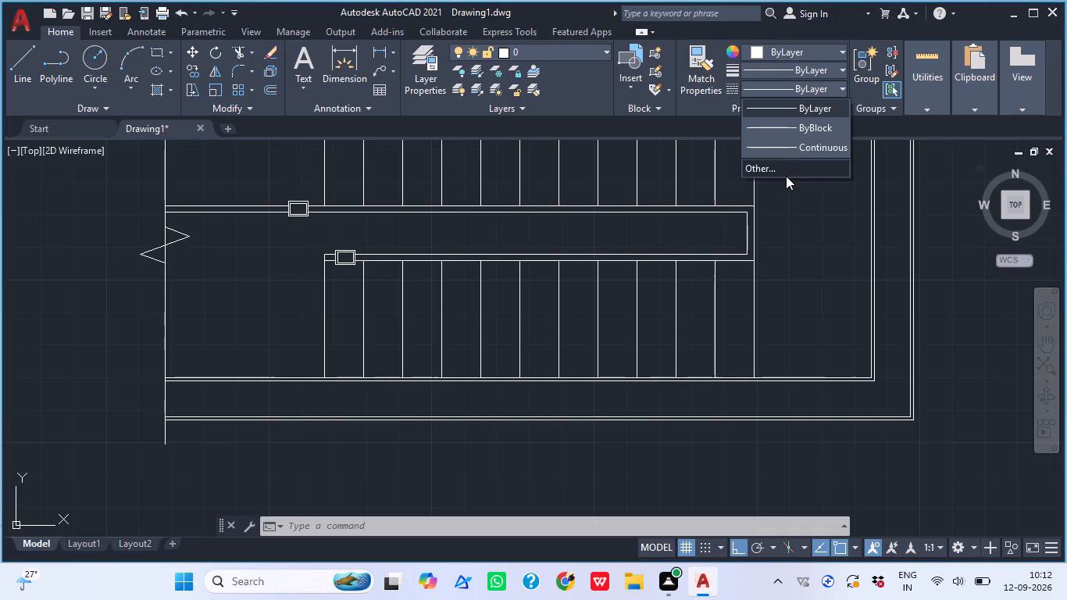
left_click(786, 176)
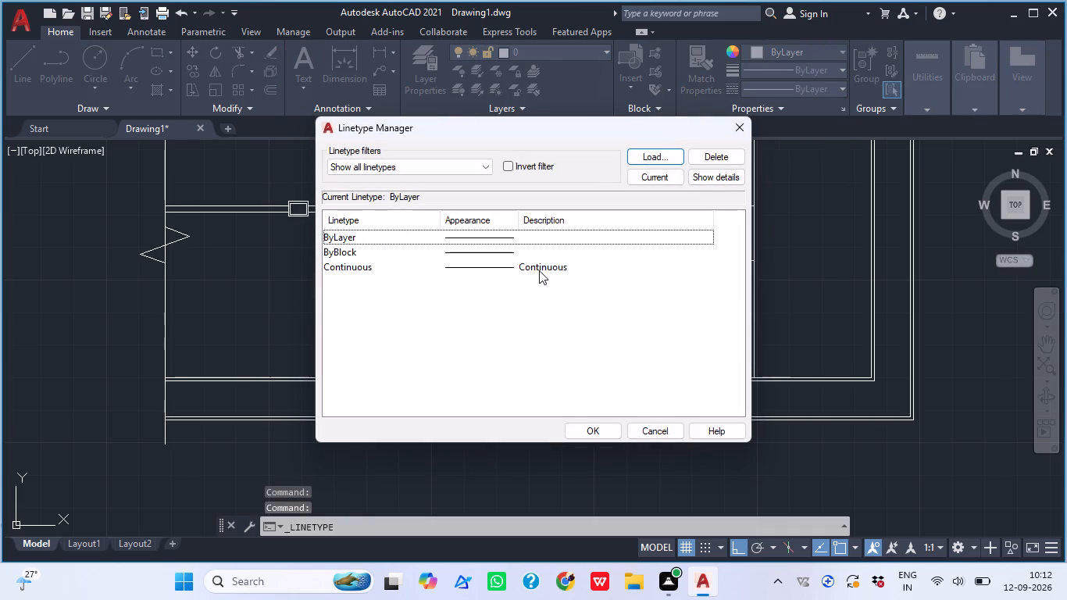
left_click(641, 152)
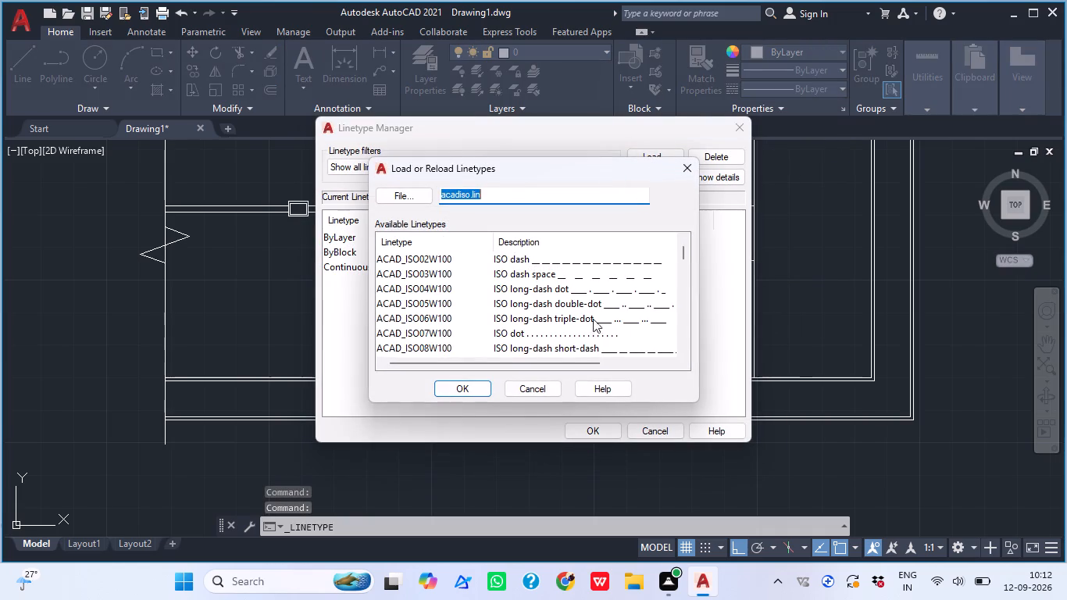
left_click(593, 261)
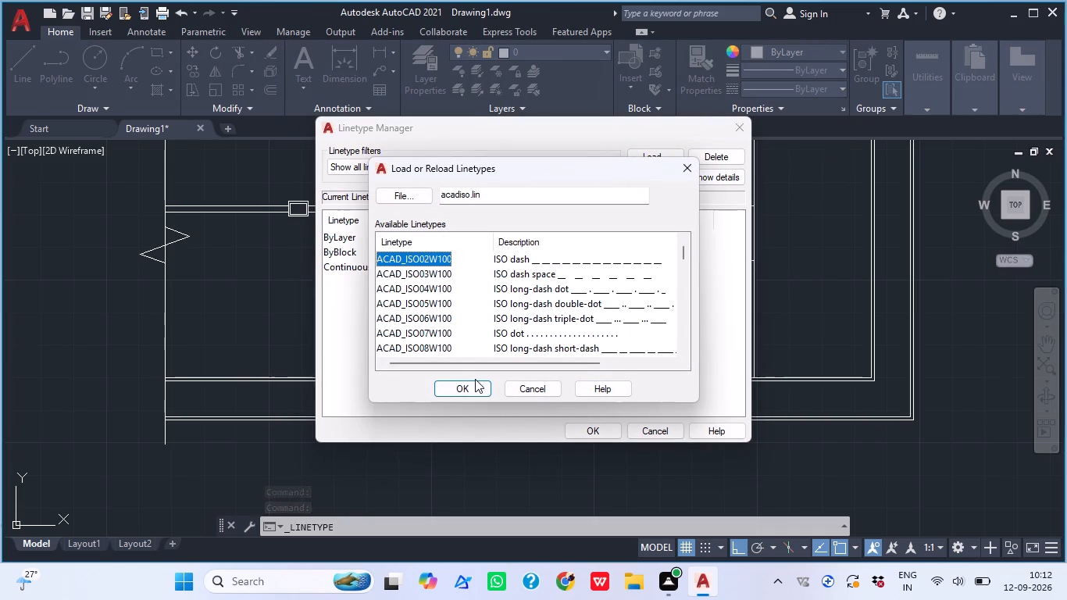
left_click(475, 381)
left_click(484, 271)
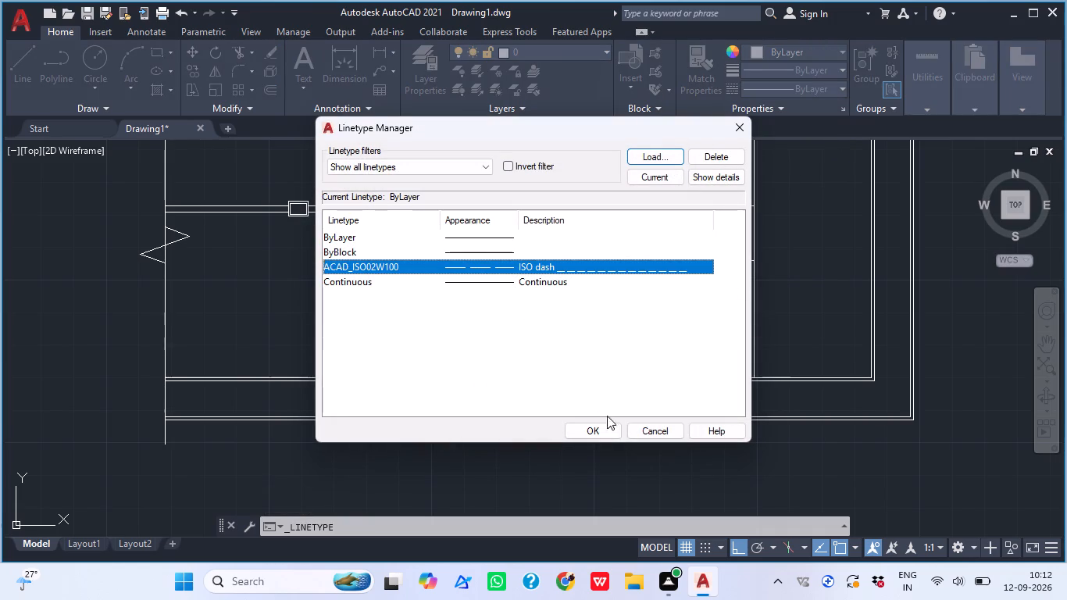
left_click(608, 433)
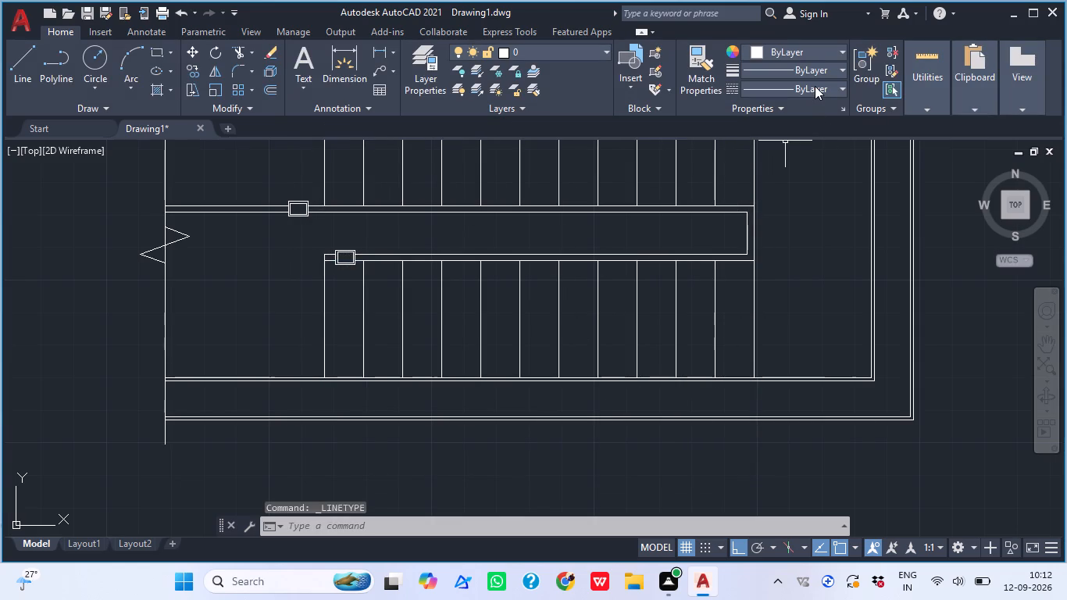
left_click(815, 86)
left_click(818, 144)
Offset the lower flight's end tread line beside the post 1" inward, toward the other treads.
key("l")
key("Escape")
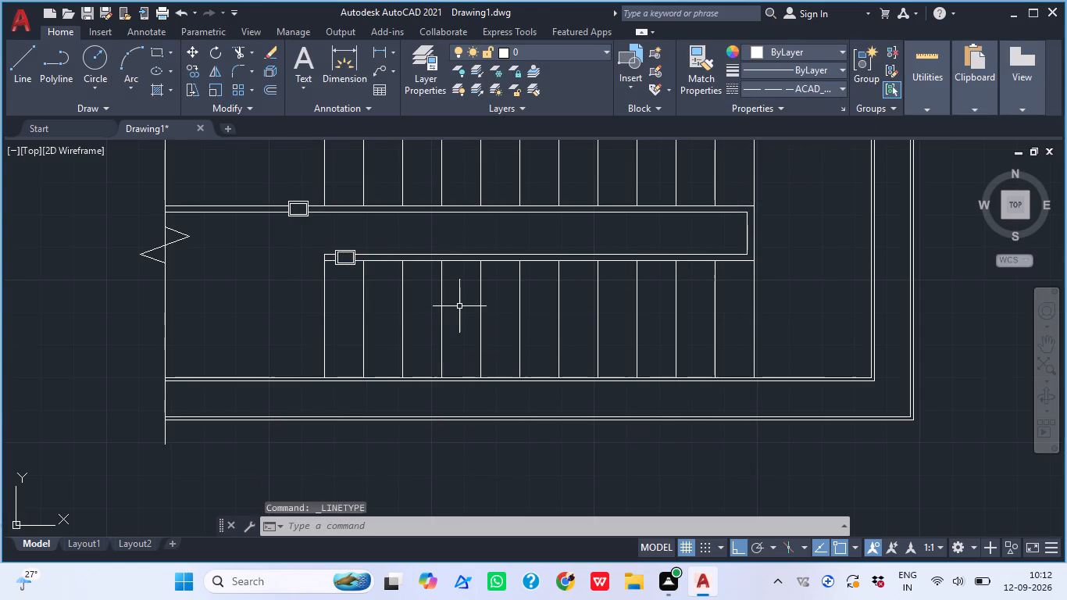
type("O")
key("space")
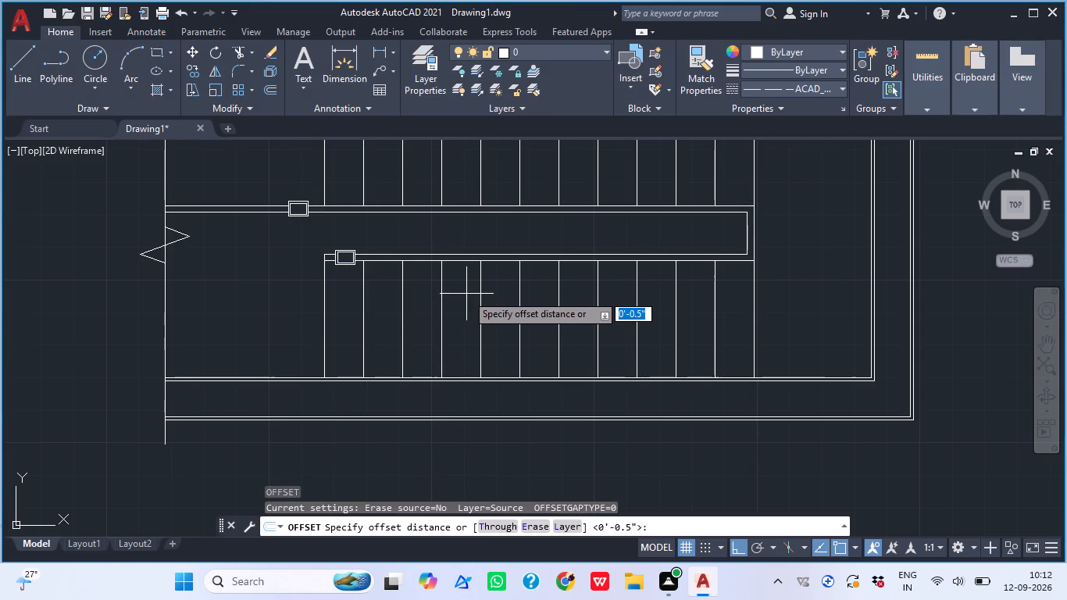
key("1")
key("shift+quotedbl")
key("Return")
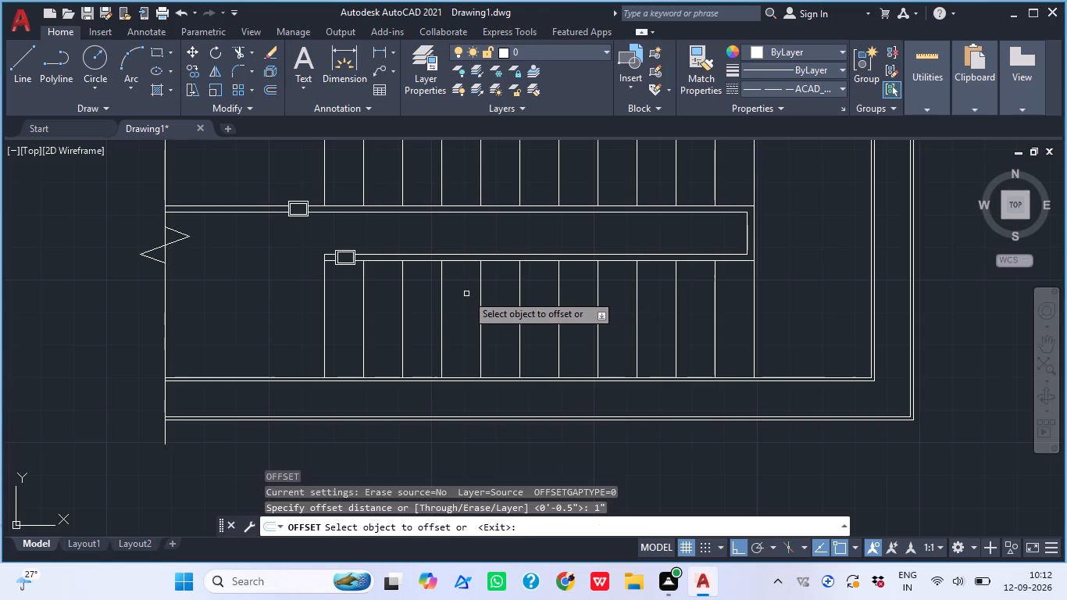
scroll(339, 320, "up", 1)
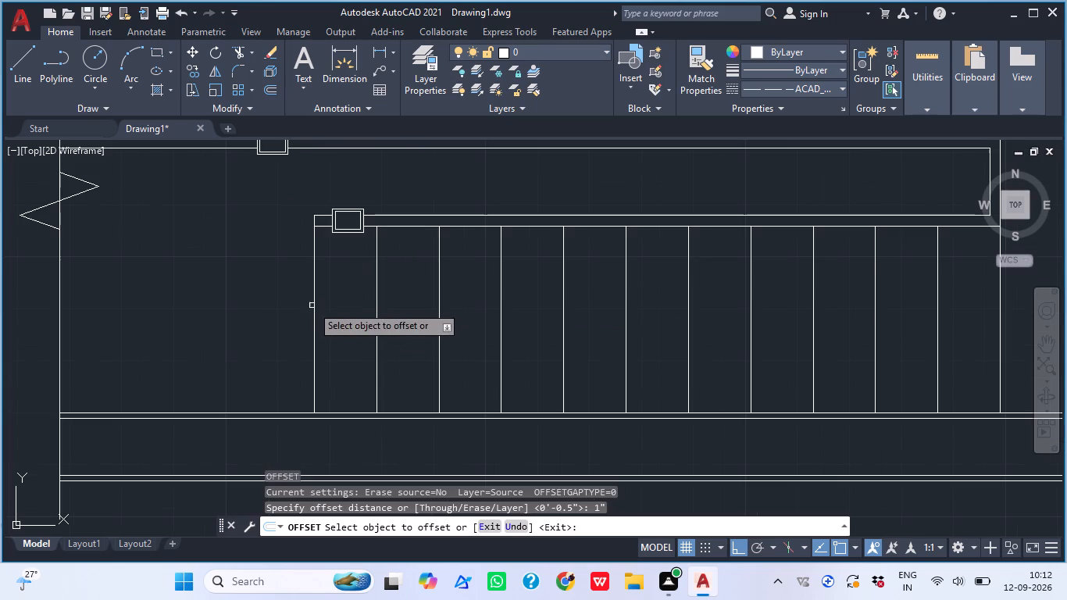
left_click(314, 302)
left_click(343, 309)
scroll(337, 291, "up", 1)
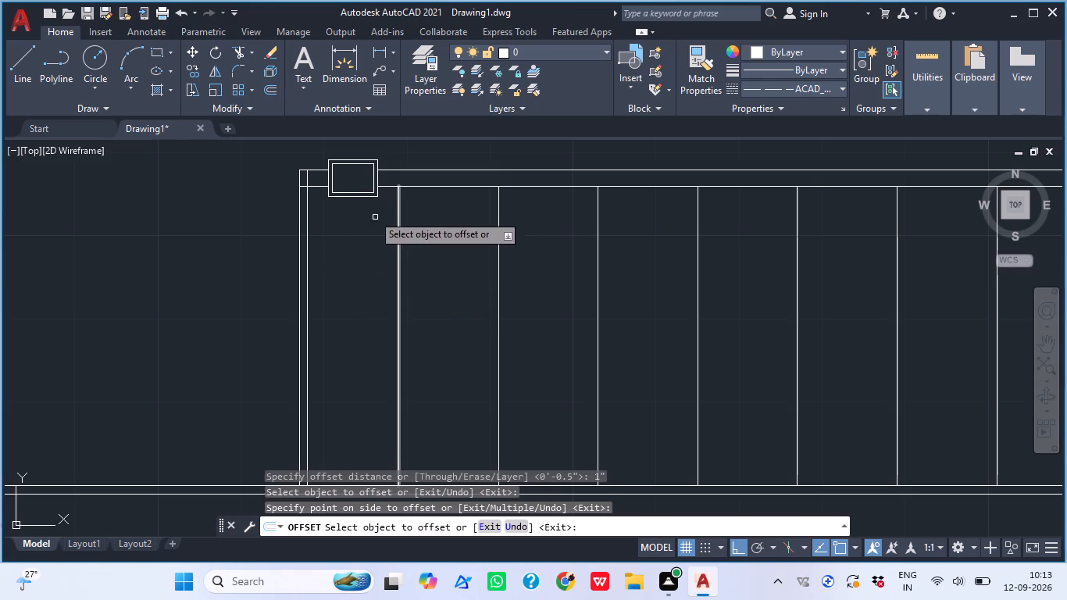
key("Escape")
Trim the offset line's stub inside the central strip and the short strip segment beside it, forming a clean double-line corner.
scroll(299, 178, "up", 2)
type("TR")
key("space")
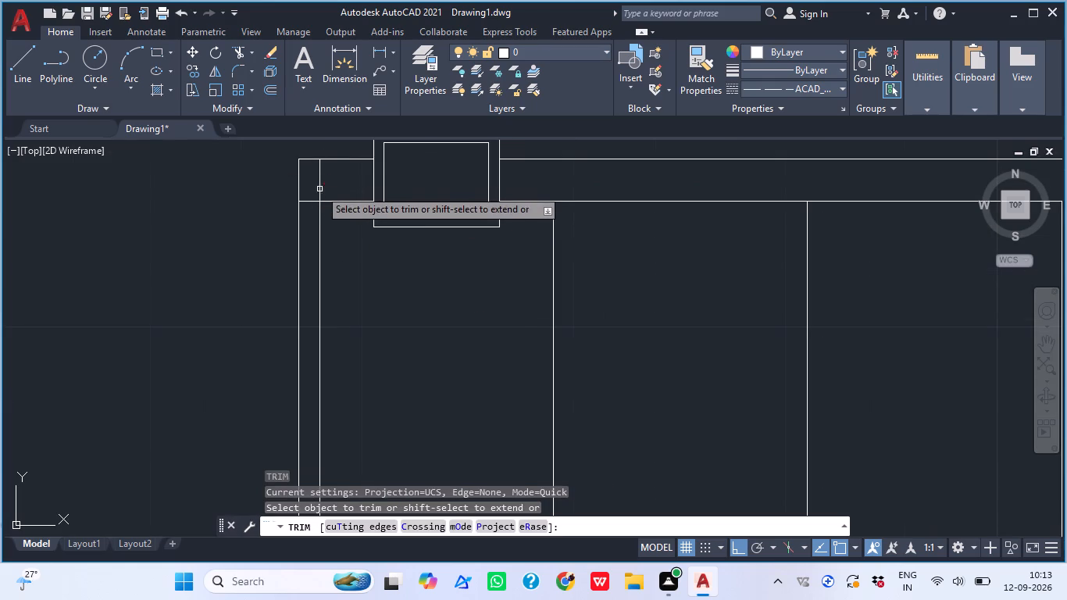
left_click(319, 191)
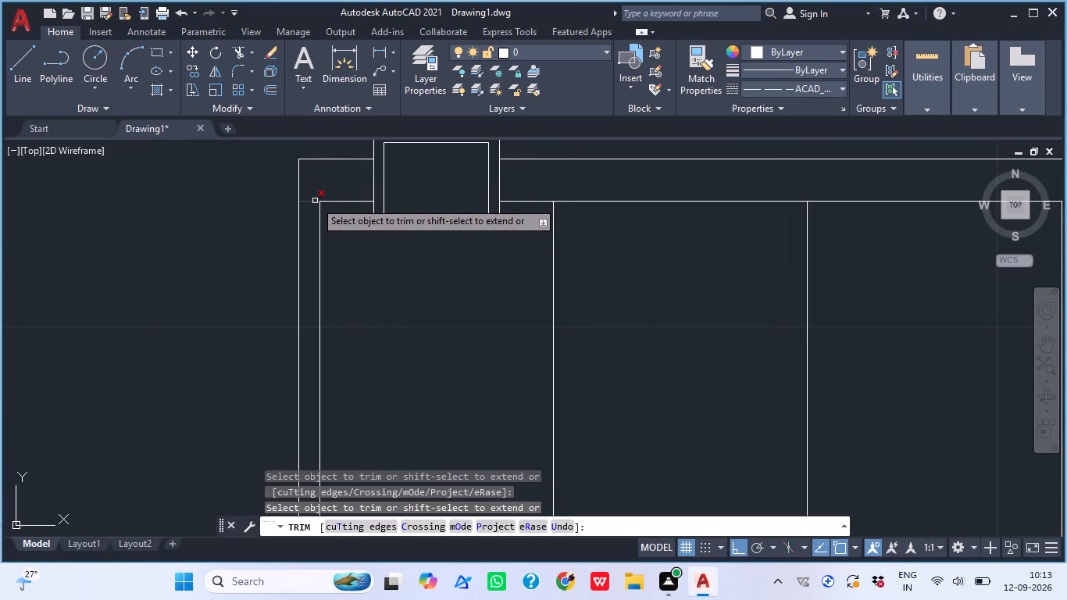
left_click(315, 203)
scroll(319, 198, "down", 1)
scroll(330, 334, "down", 2)
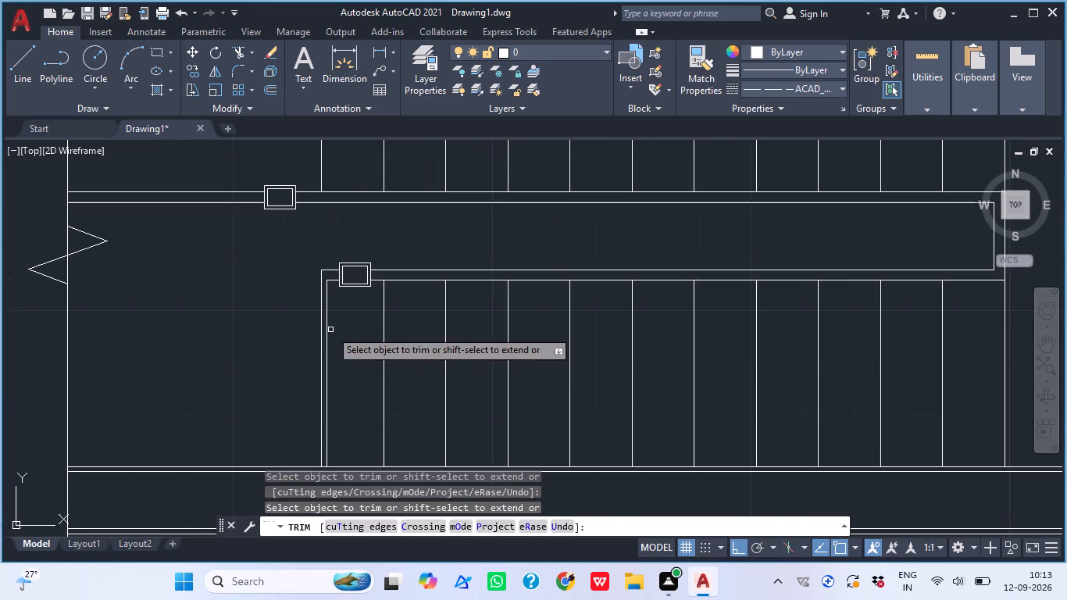
middle_click_drag(344, 414, 345, 405)
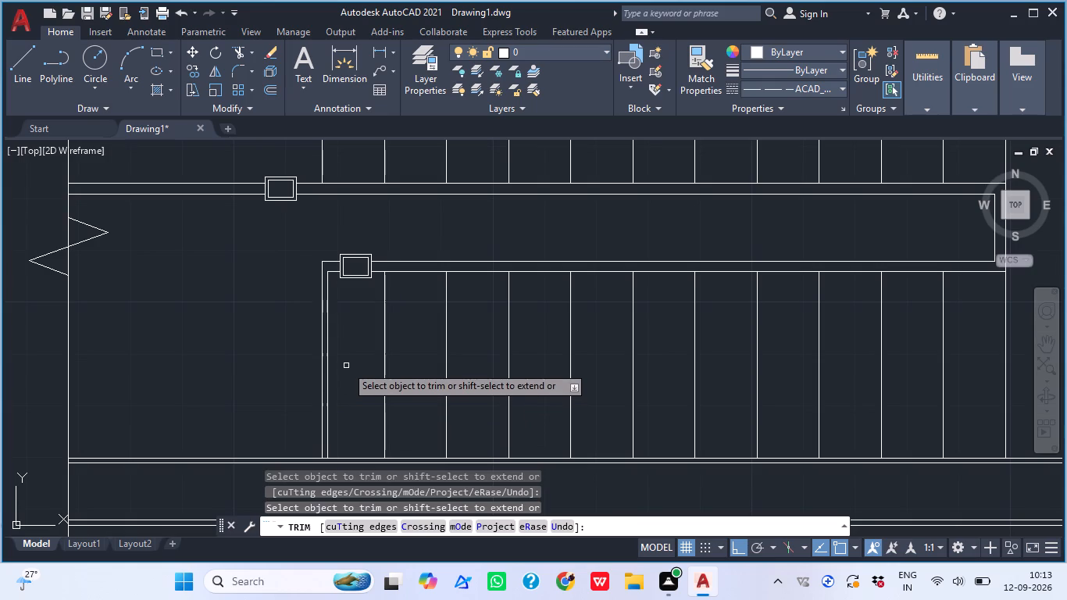
key("Escape")
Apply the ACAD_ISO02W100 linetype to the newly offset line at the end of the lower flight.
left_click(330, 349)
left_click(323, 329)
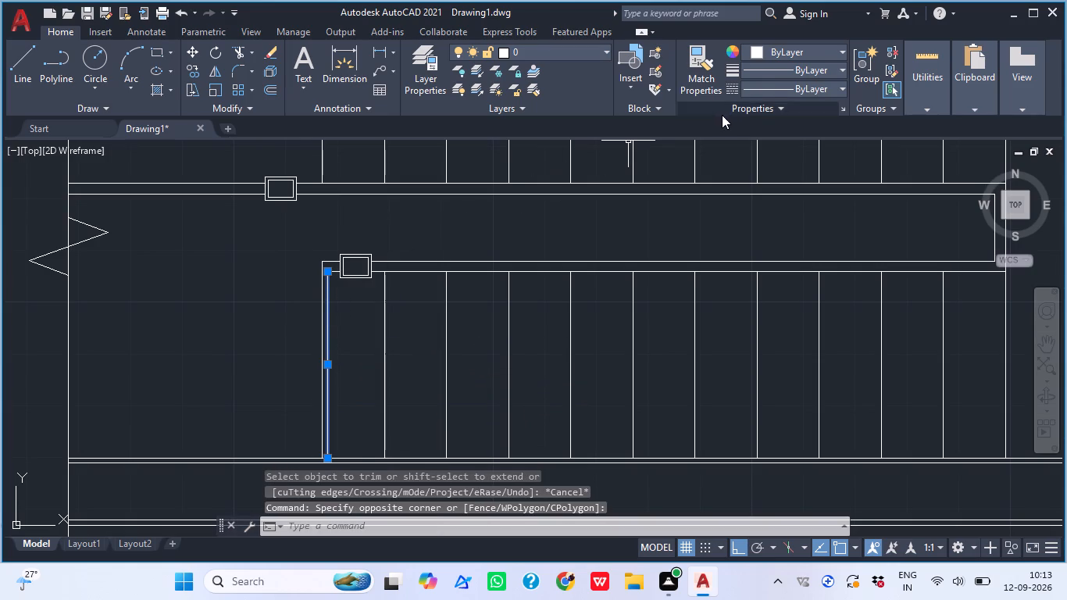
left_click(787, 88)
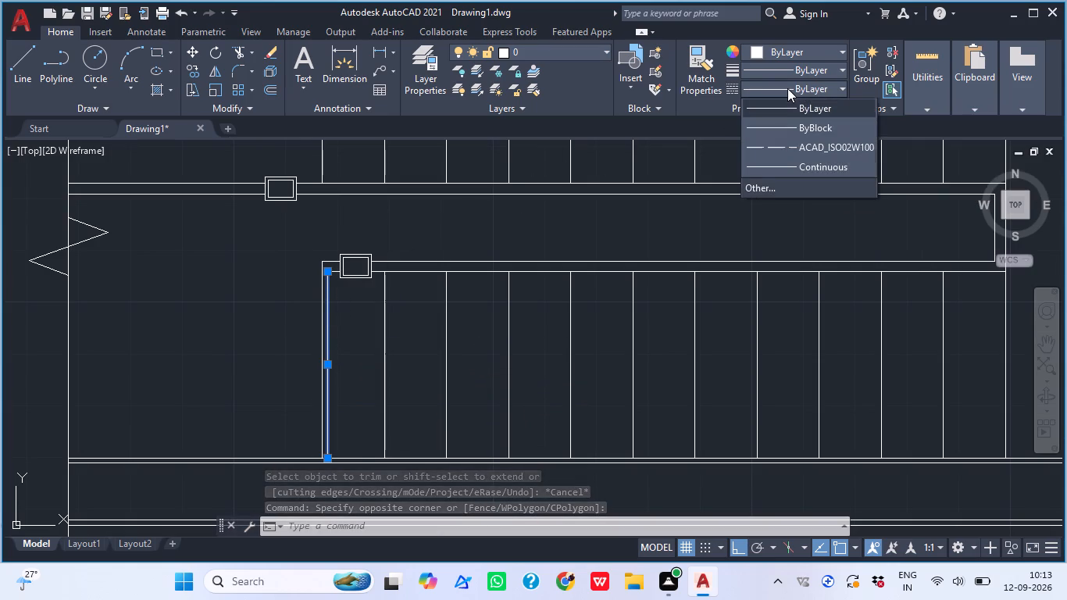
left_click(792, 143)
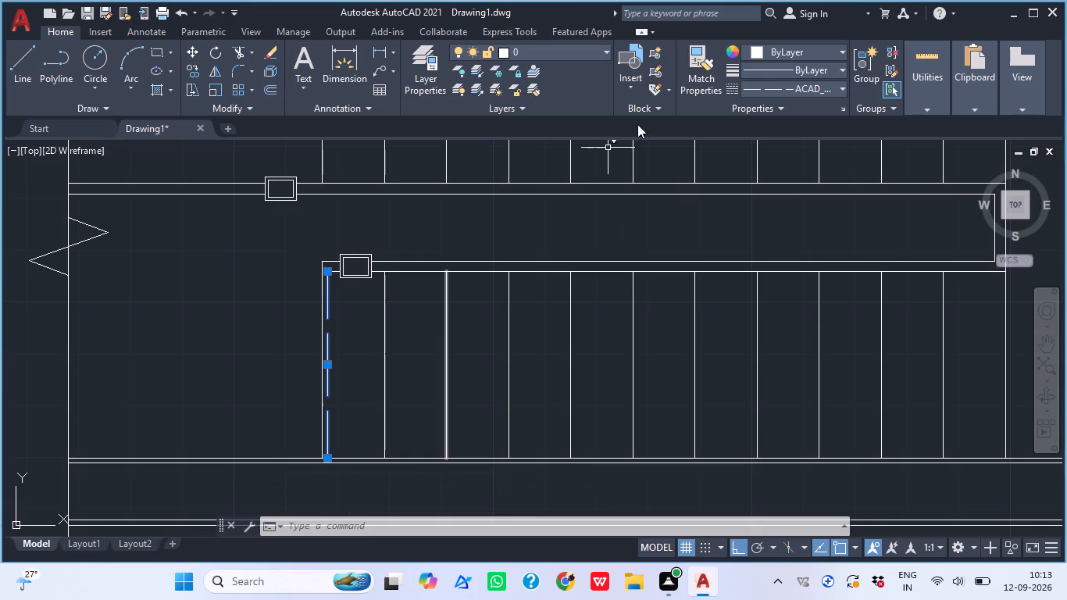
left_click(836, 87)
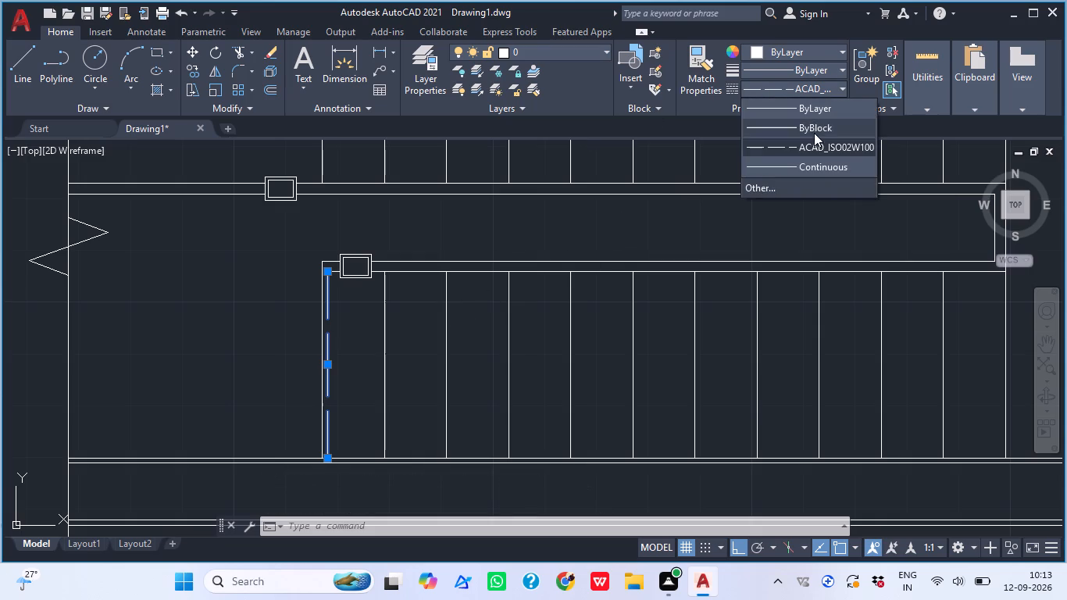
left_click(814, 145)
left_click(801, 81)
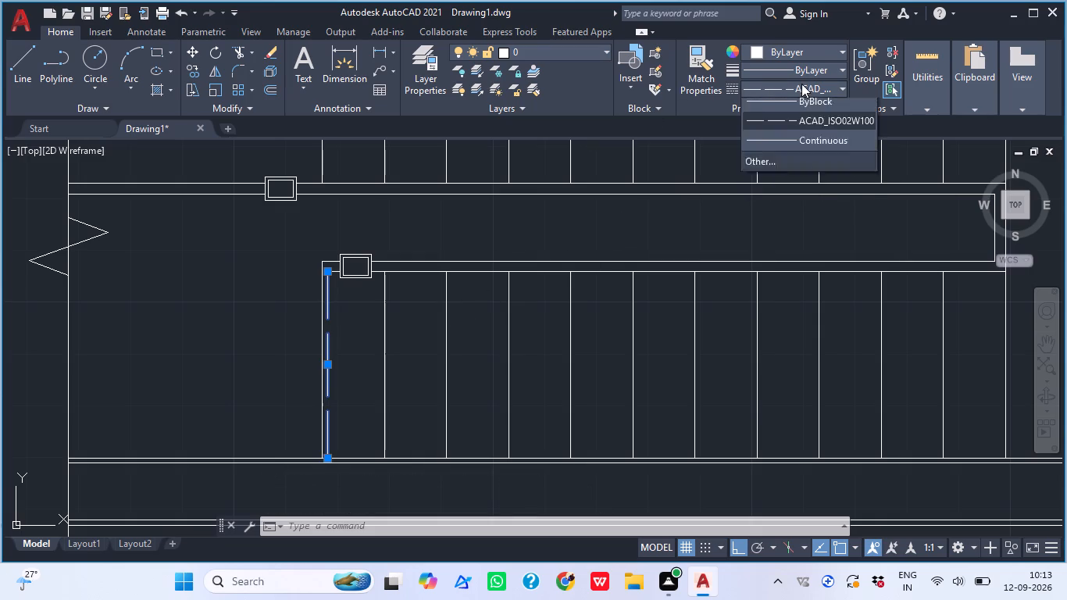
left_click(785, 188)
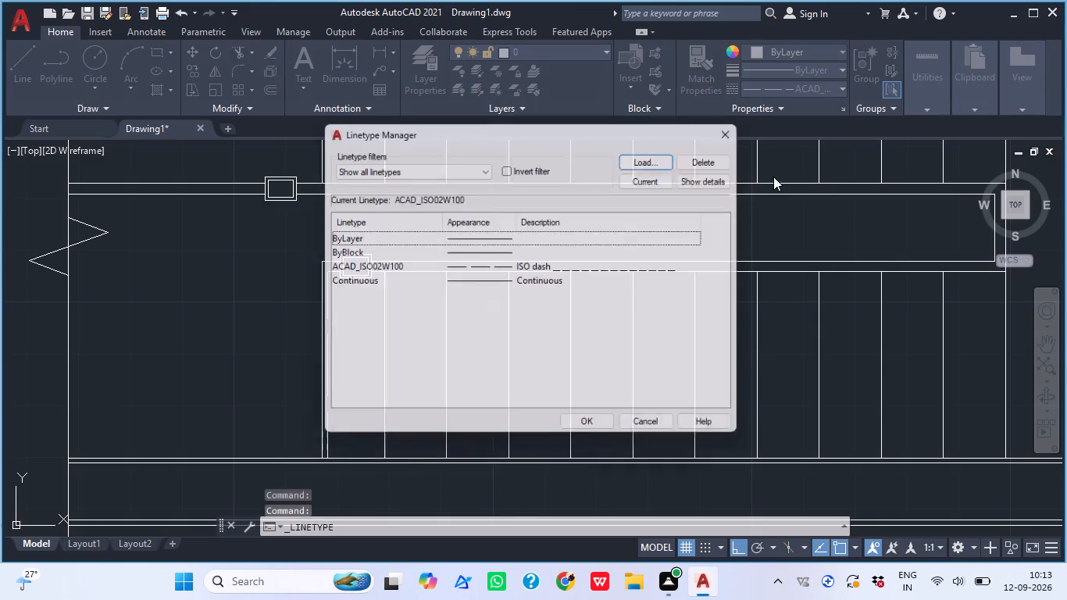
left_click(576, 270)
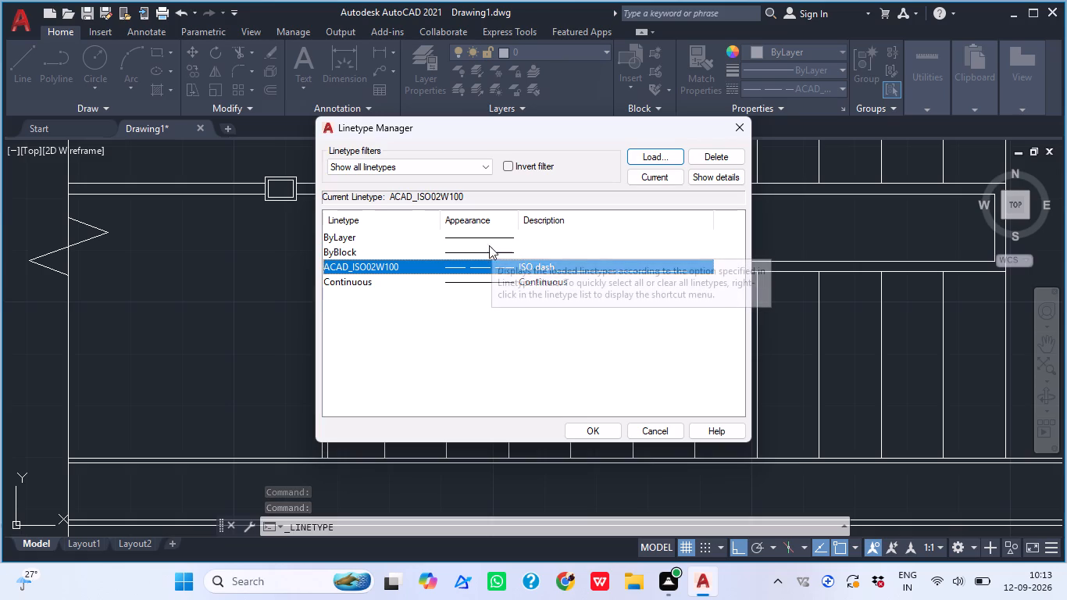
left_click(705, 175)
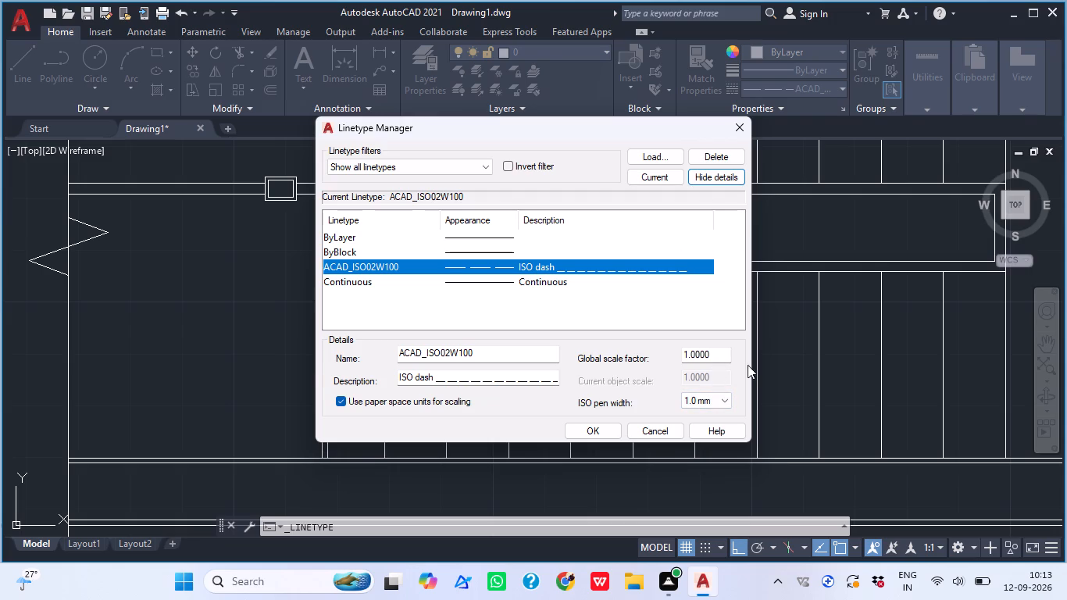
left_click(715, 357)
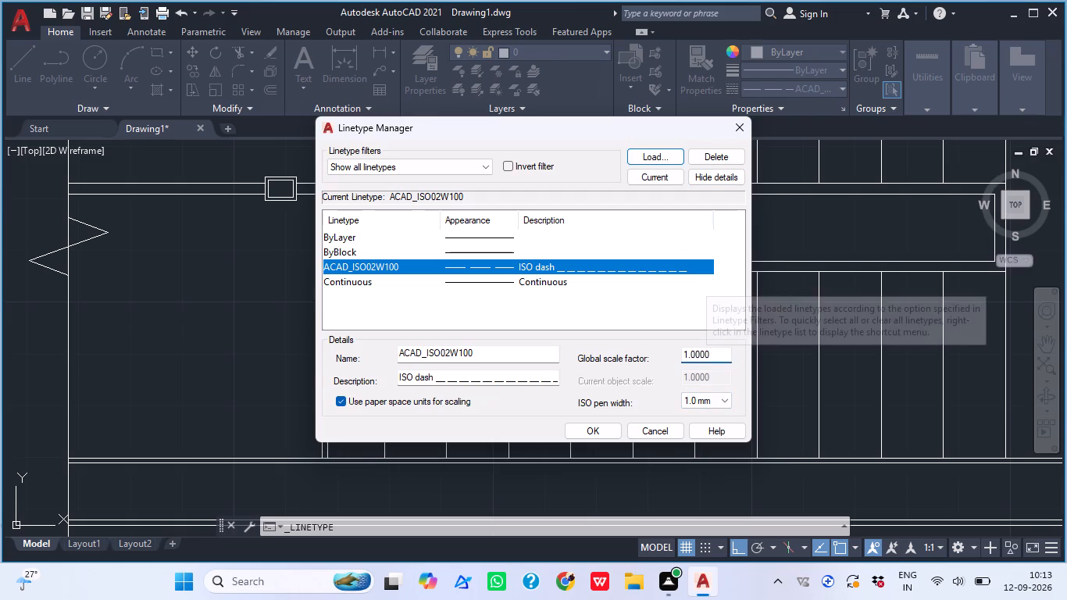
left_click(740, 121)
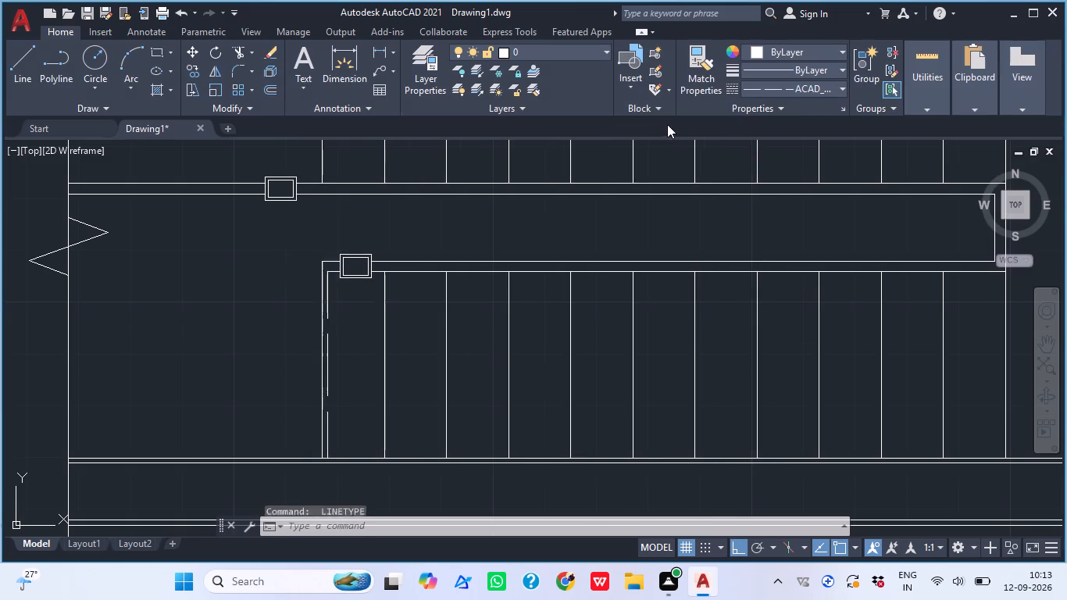
Set the global linetype scale factor to 500 in the Linetype Manager details.
left_click(330, 345)
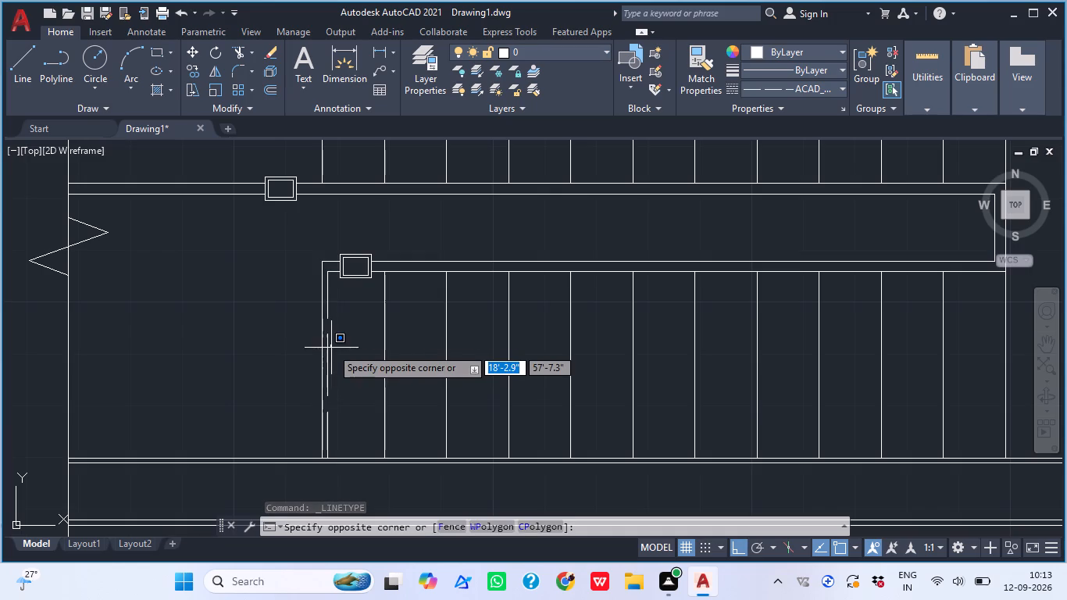
left_click(327, 337)
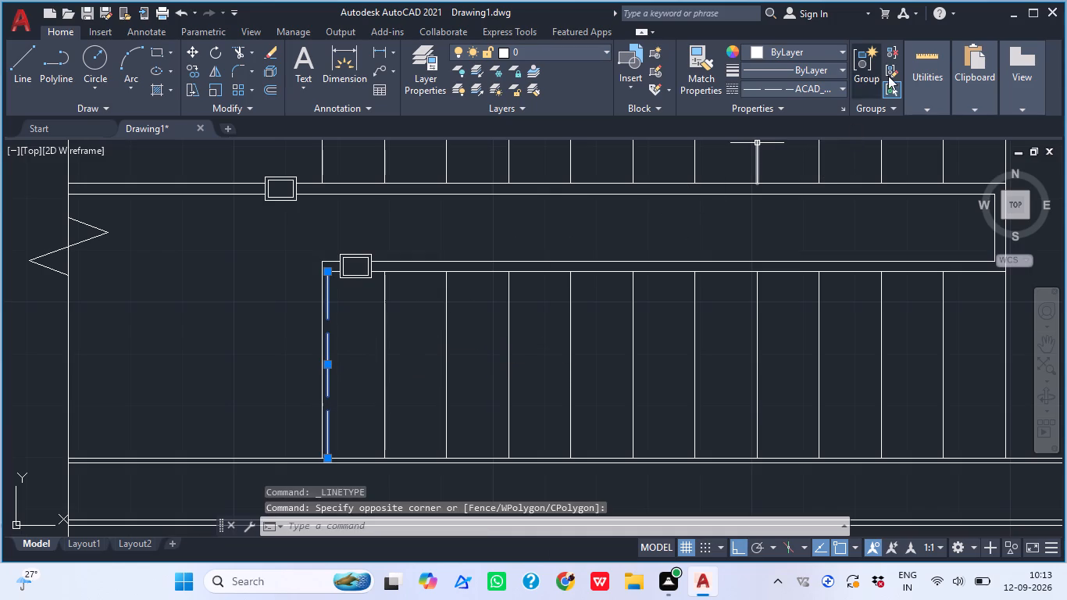
left_click(847, 88)
left_click(823, 189)
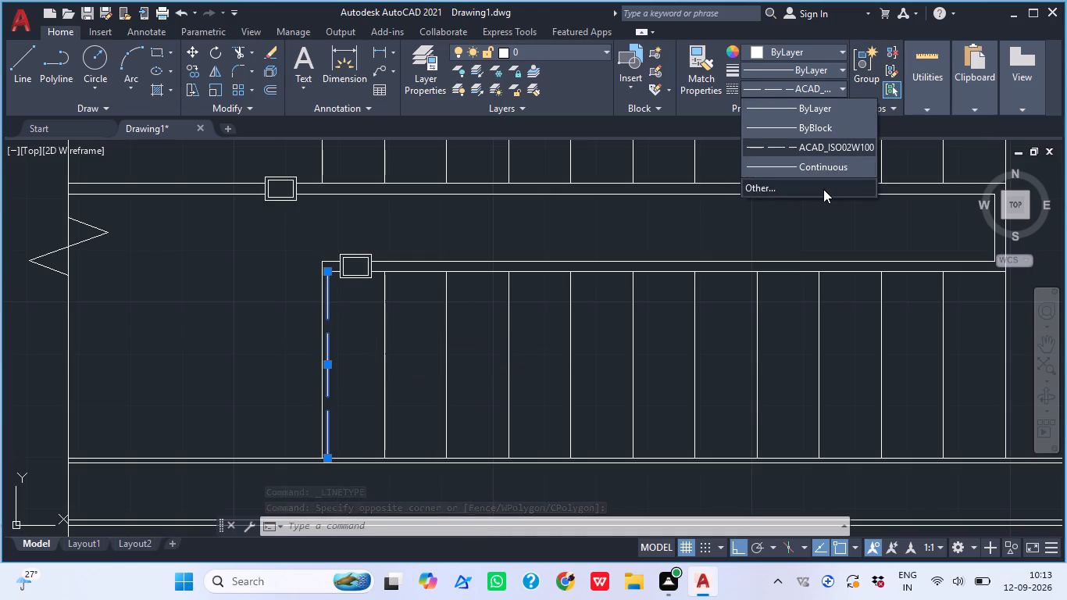
scroll(610, 266, "down", 5)
left_click(521, 267)
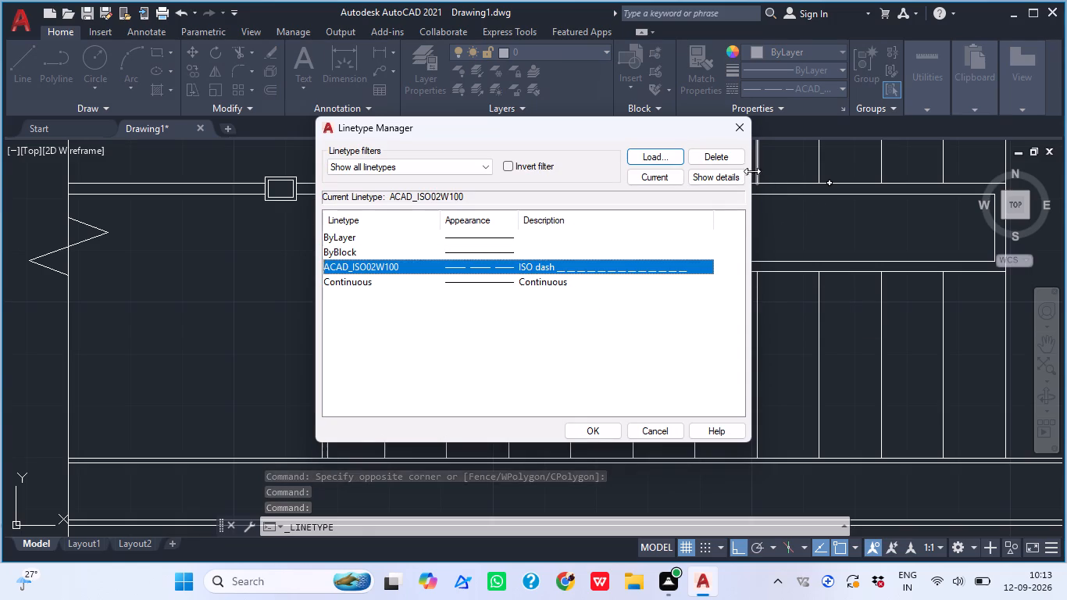
left_click(726, 172)
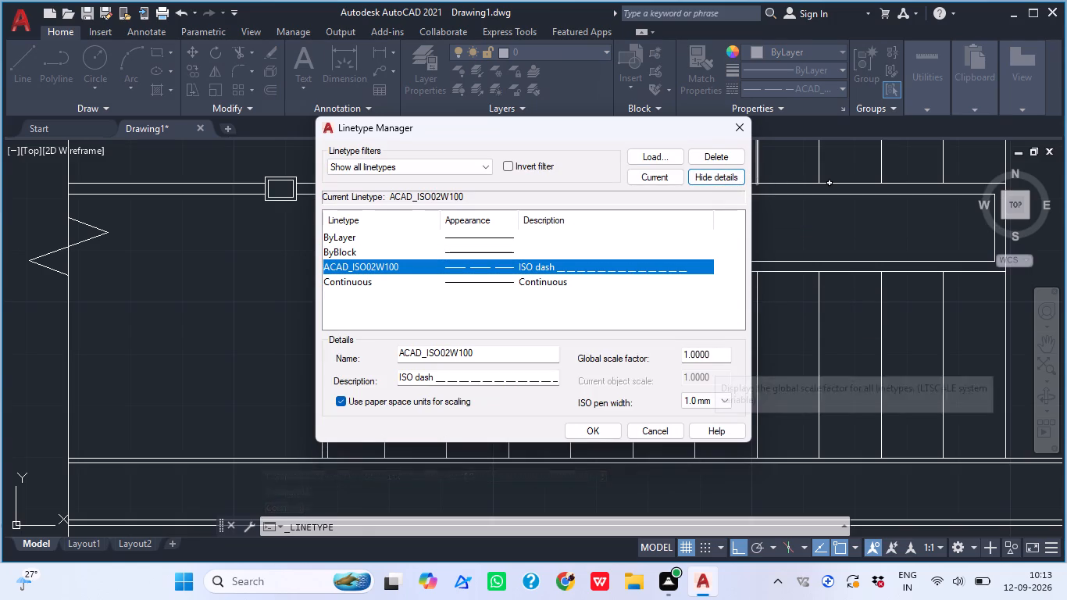
left_click(715, 350)
key("BackSpace")
key("BackSpace")
key("BackSpace")
key("BackSpace")
key("BackSpace")
key("BackSpace")
key("BackSpace")
key("BackSpace")
key("BackSpace")
key("BackSpace")
key("BackSpace")
key("BackSpace")
key("BackSpace")
key("BackSpace")
key("BackSpace")
key("BackSpace")
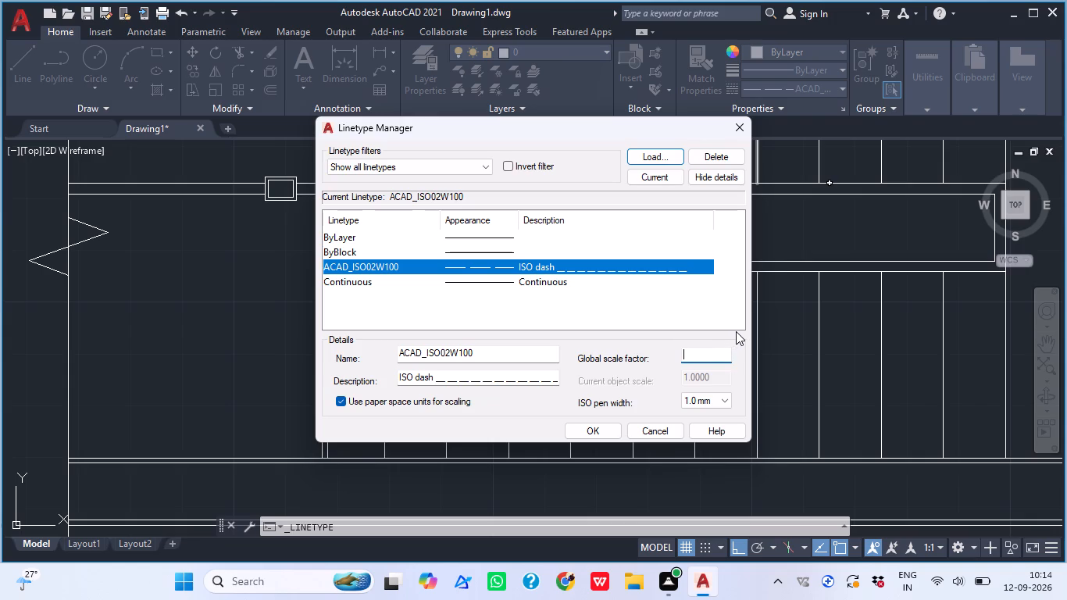
key("5")
key("0")
key("0")
Load the ACAD_ISO03W100 ISO dash space linetype from acadiso.lin and accept the linetype settings.
key("Return")
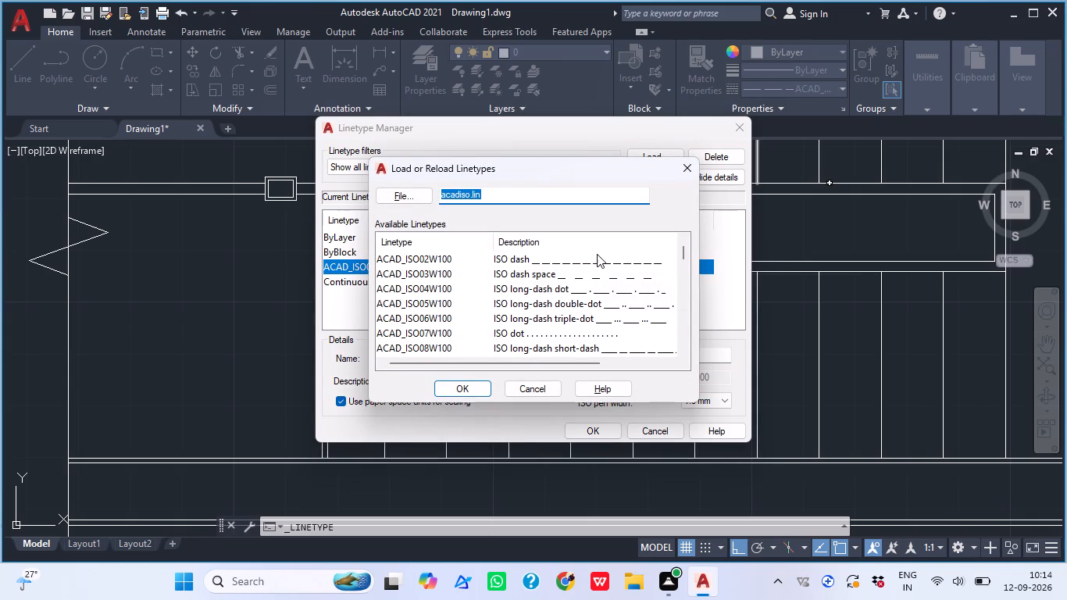
left_click(597, 255)
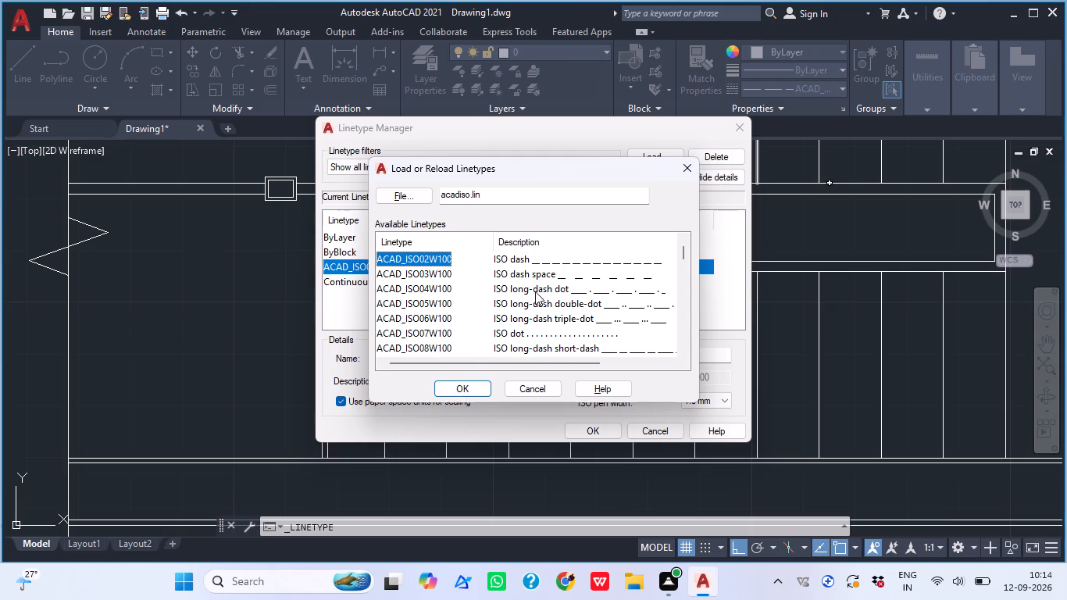
left_click(550, 273)
left_click(473, 394)
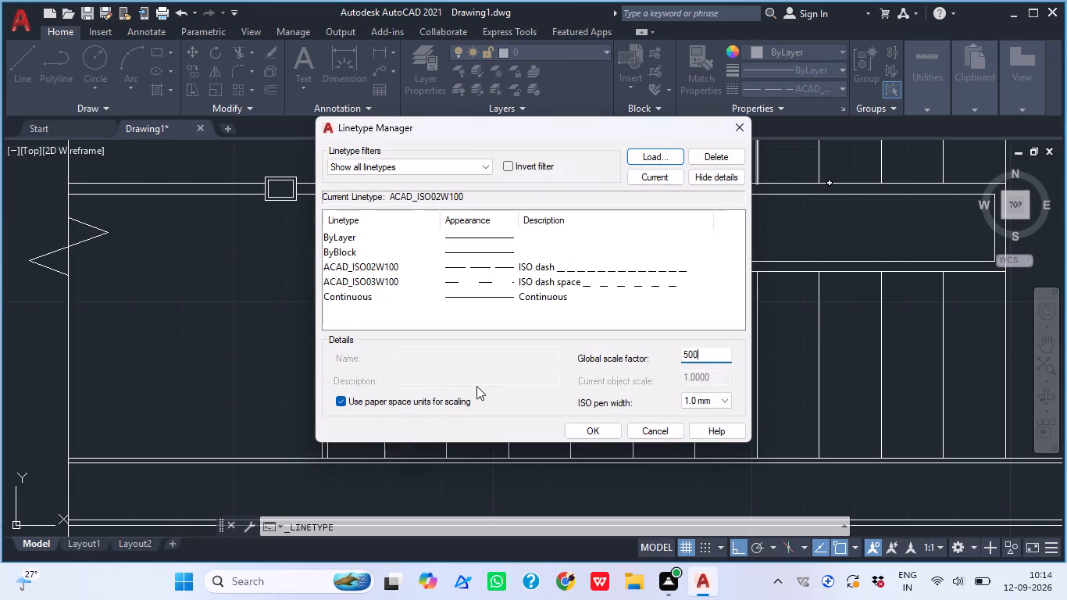
left_click(607, 286)
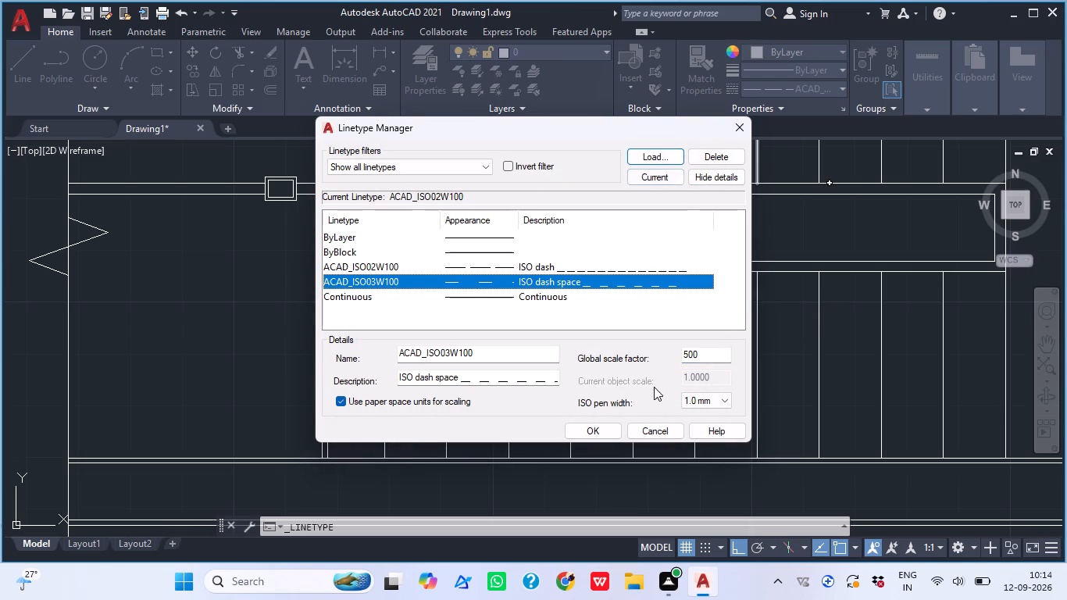
left_click(601, 437)
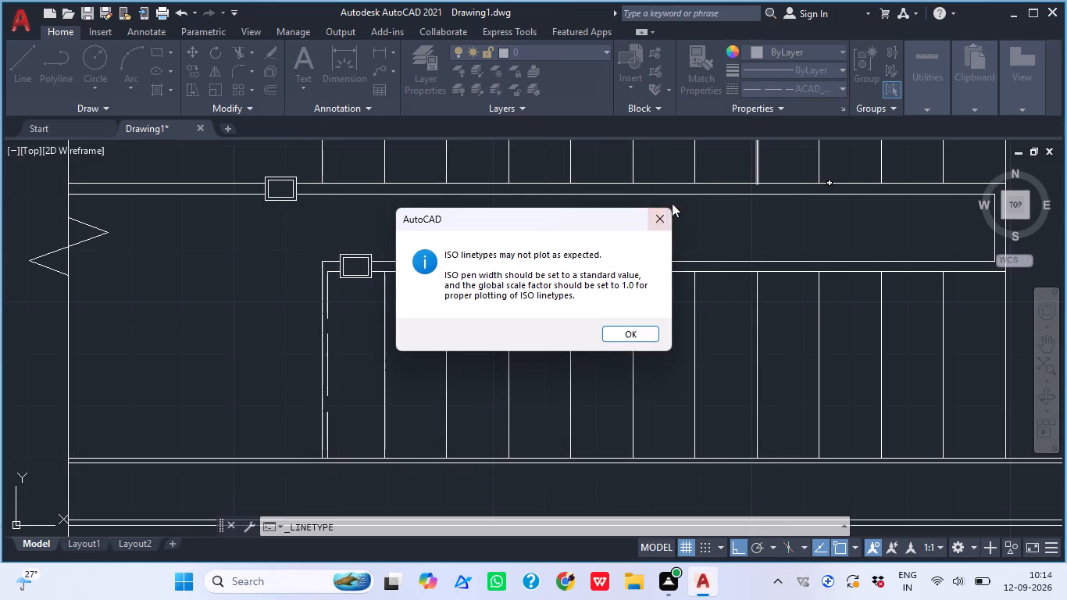
left_click(633, 342)
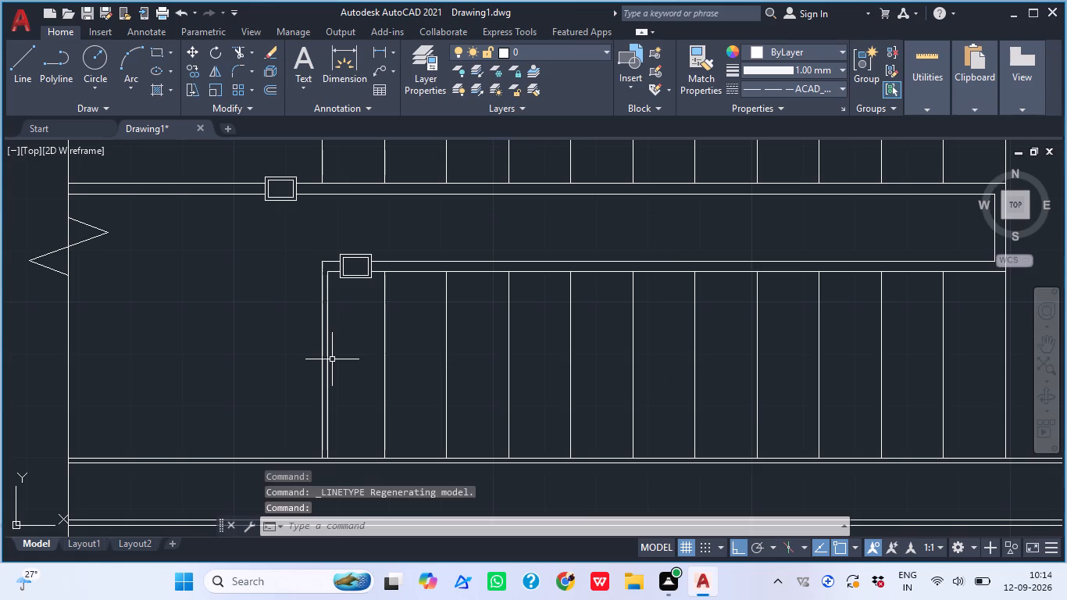
Assign the ACAD_ISO03W100 linetype to the inner offset line at the end of the lower flight.
left_click(329, 359)
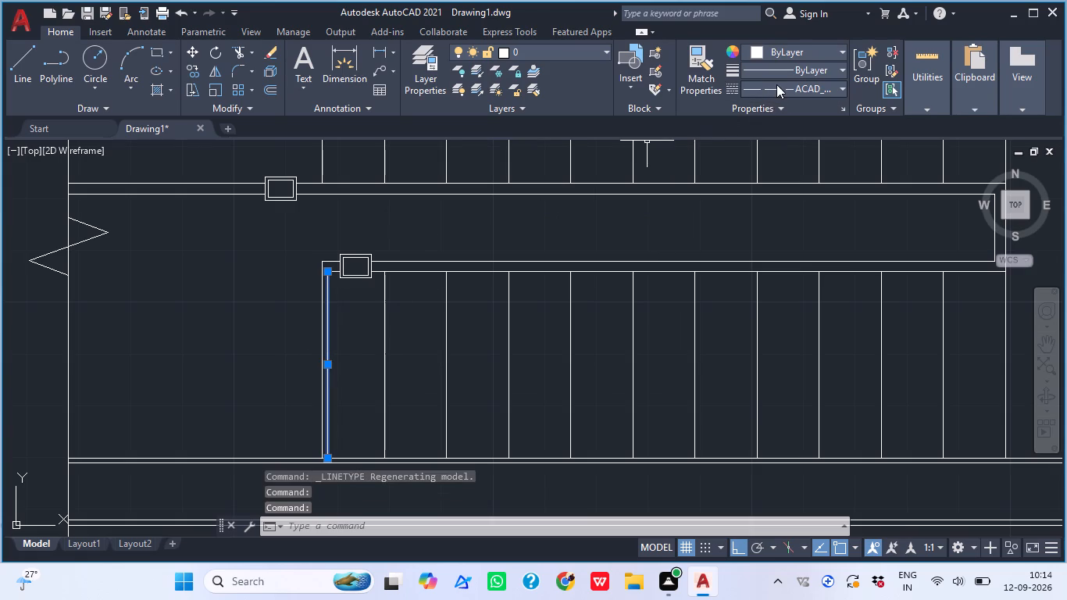
left_click(777, 84)
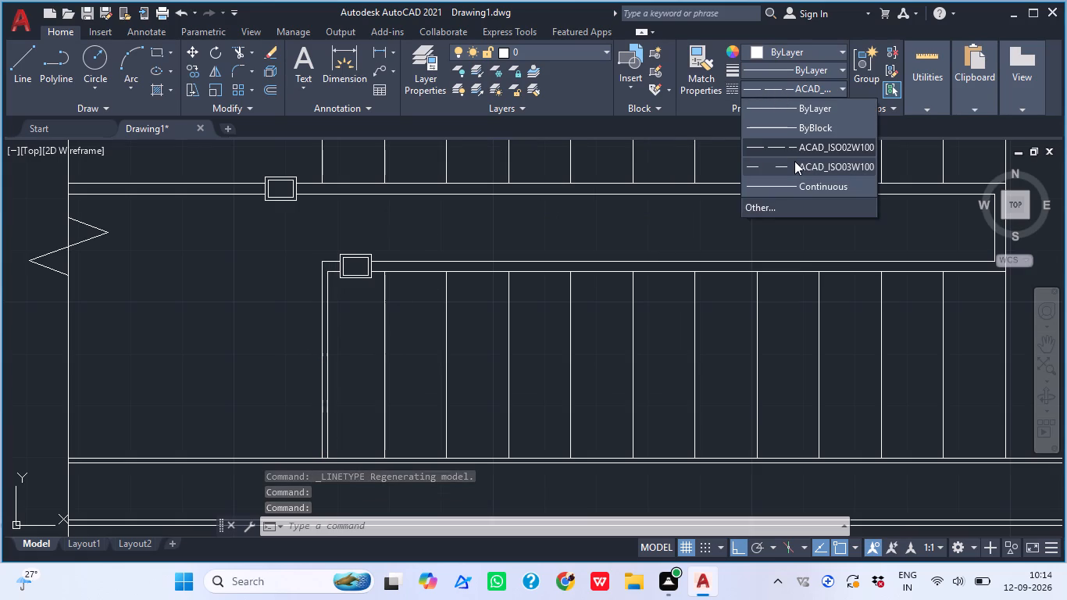
left_click(794, 166)
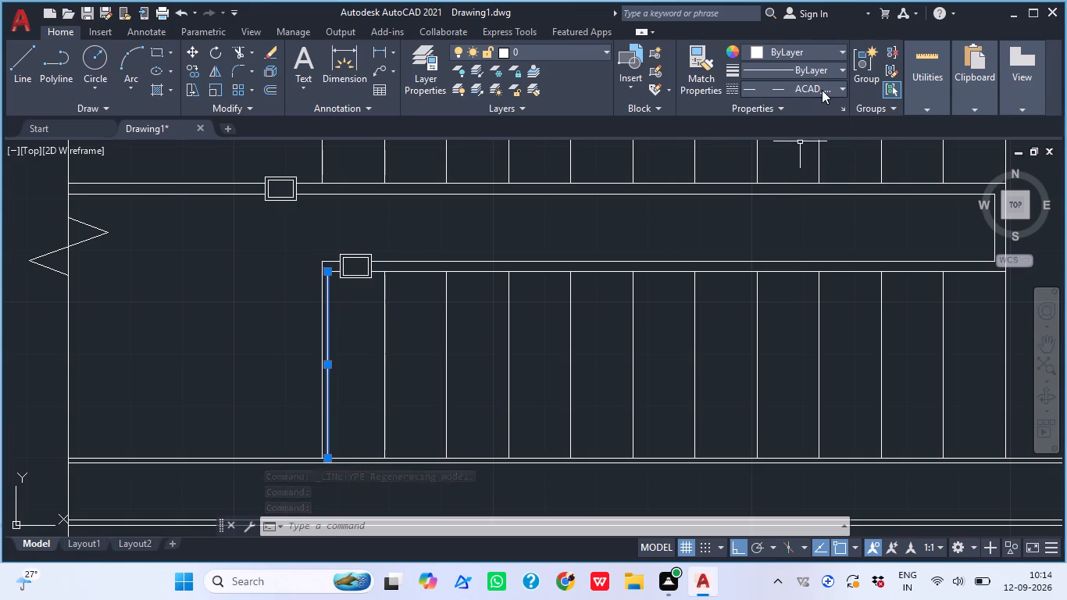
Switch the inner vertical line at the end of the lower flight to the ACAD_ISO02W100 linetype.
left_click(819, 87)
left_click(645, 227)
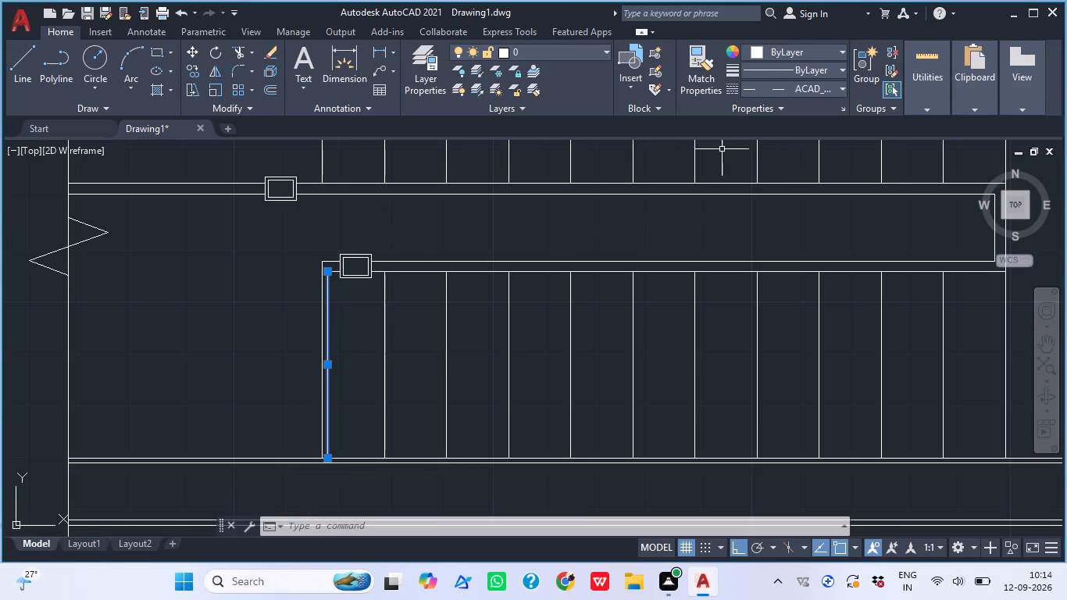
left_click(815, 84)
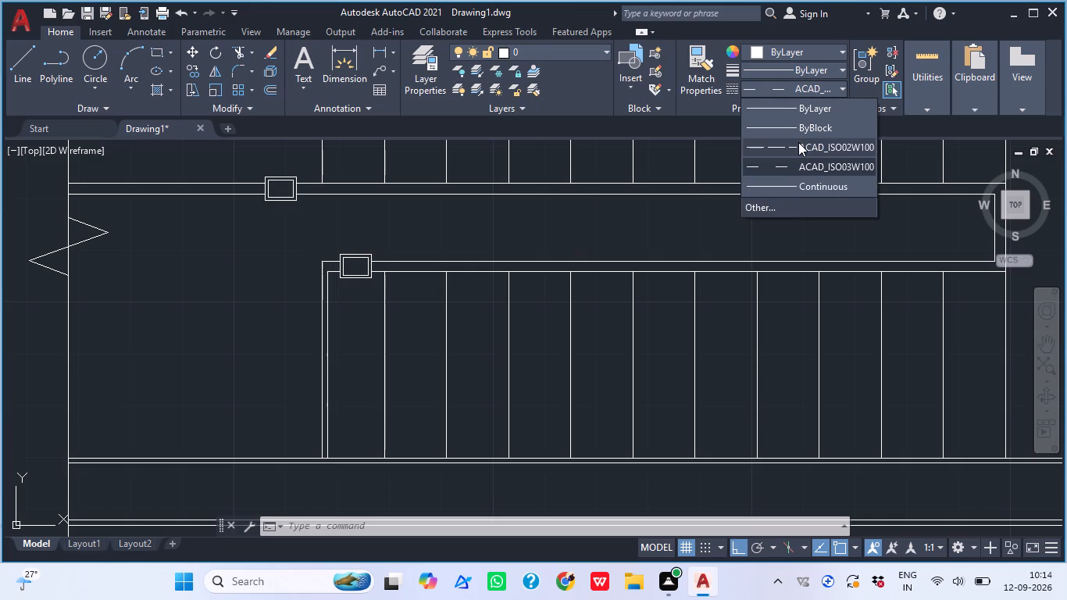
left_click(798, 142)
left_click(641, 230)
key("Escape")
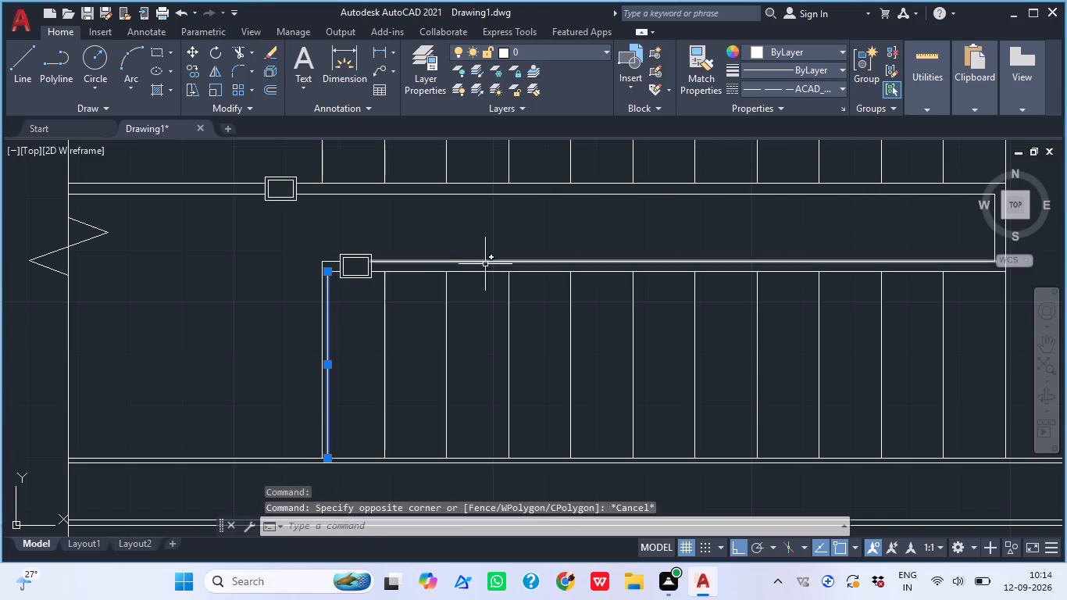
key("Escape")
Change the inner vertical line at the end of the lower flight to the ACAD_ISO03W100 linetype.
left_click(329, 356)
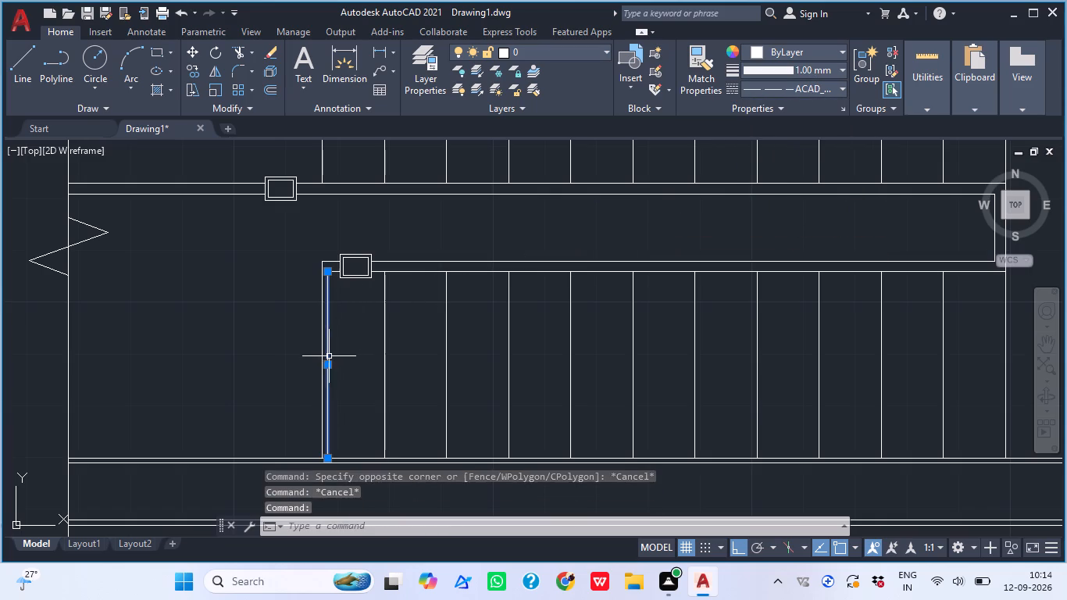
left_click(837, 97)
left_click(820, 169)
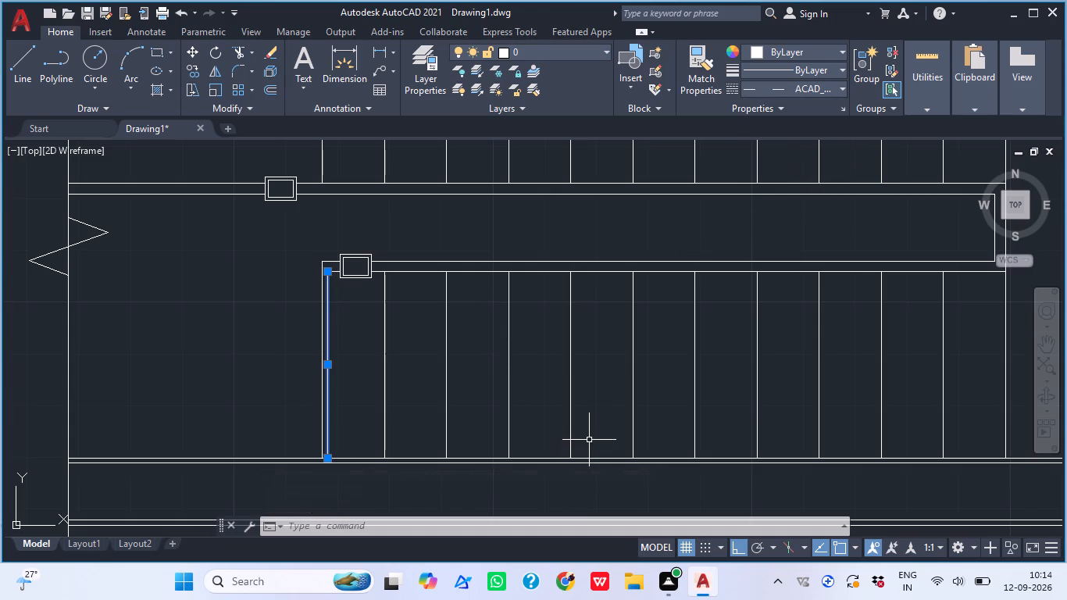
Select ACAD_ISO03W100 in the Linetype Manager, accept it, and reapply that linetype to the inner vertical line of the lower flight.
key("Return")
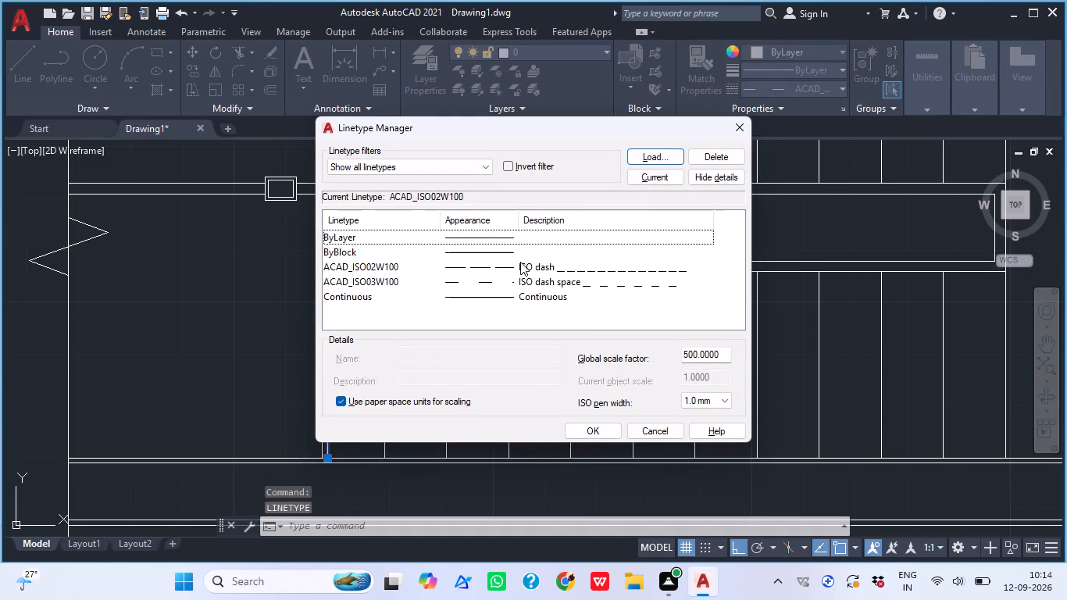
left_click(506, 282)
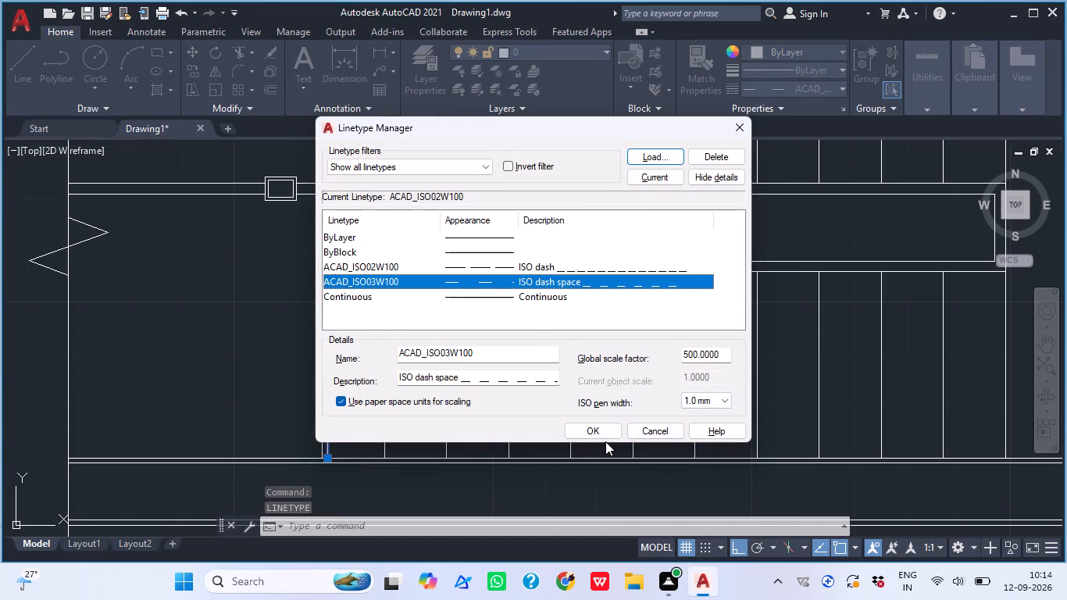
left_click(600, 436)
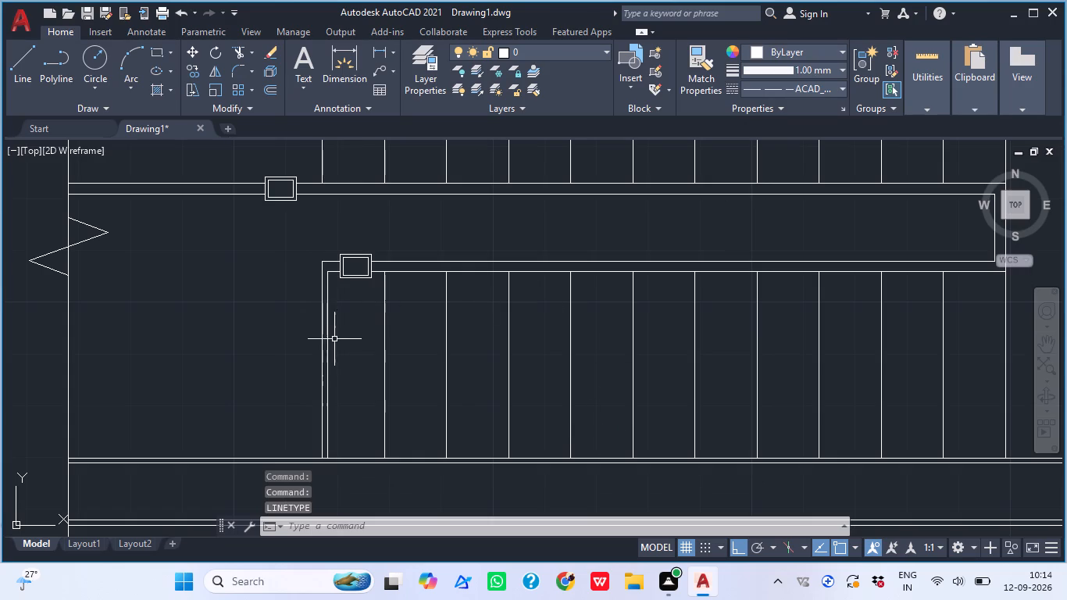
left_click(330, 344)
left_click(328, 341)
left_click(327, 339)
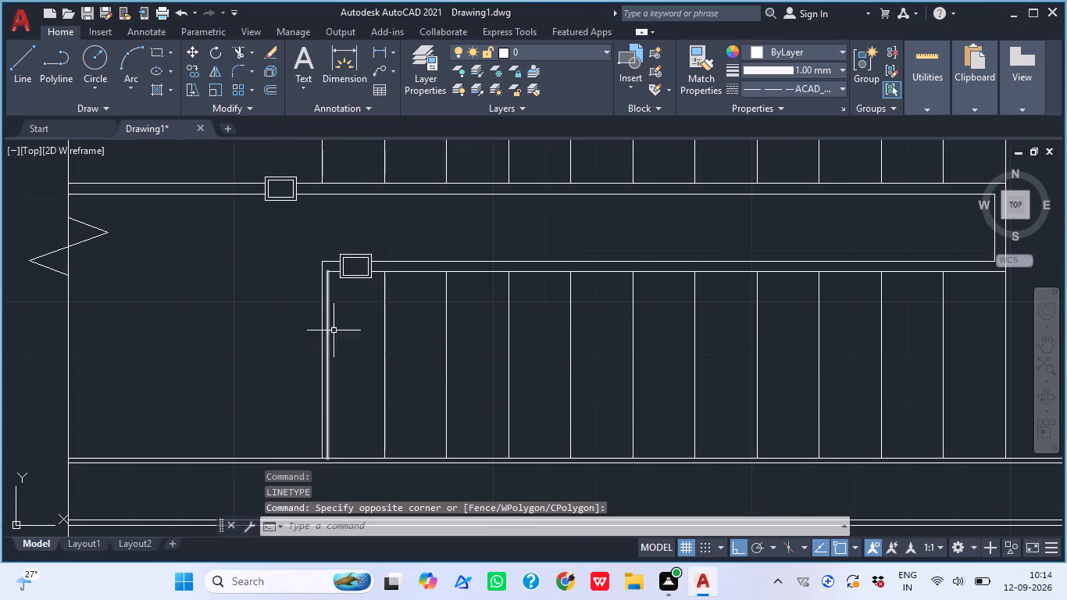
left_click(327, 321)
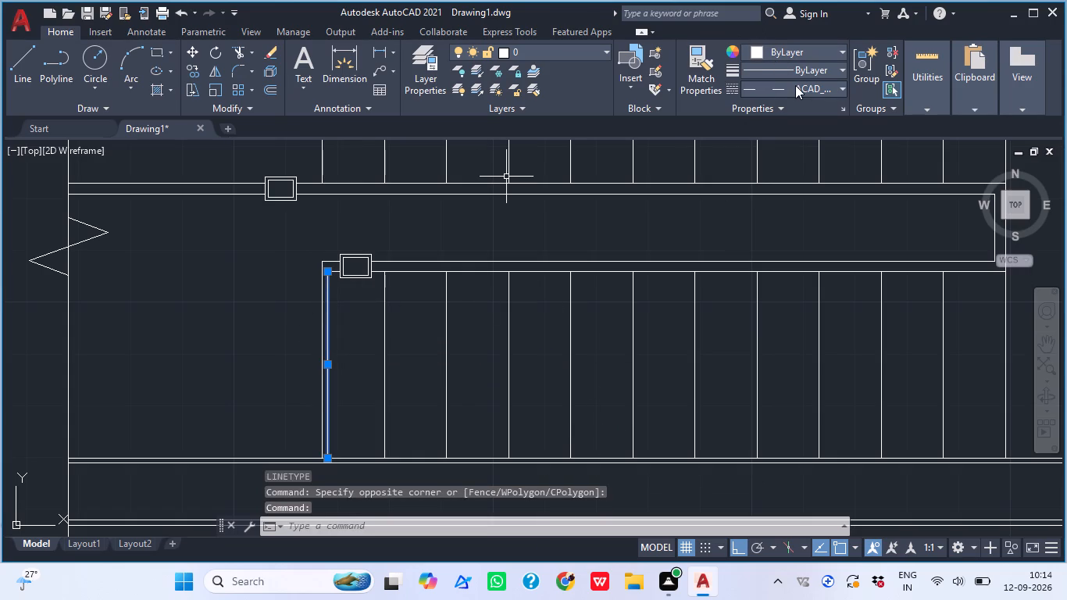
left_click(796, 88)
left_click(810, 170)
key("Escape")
Undo the recent linetype assignments, the loading of ACAD_ISO03W100 and the global scale factor change.
key("ctrl+z")
key("ctrl+z")
key("ctrl+z")
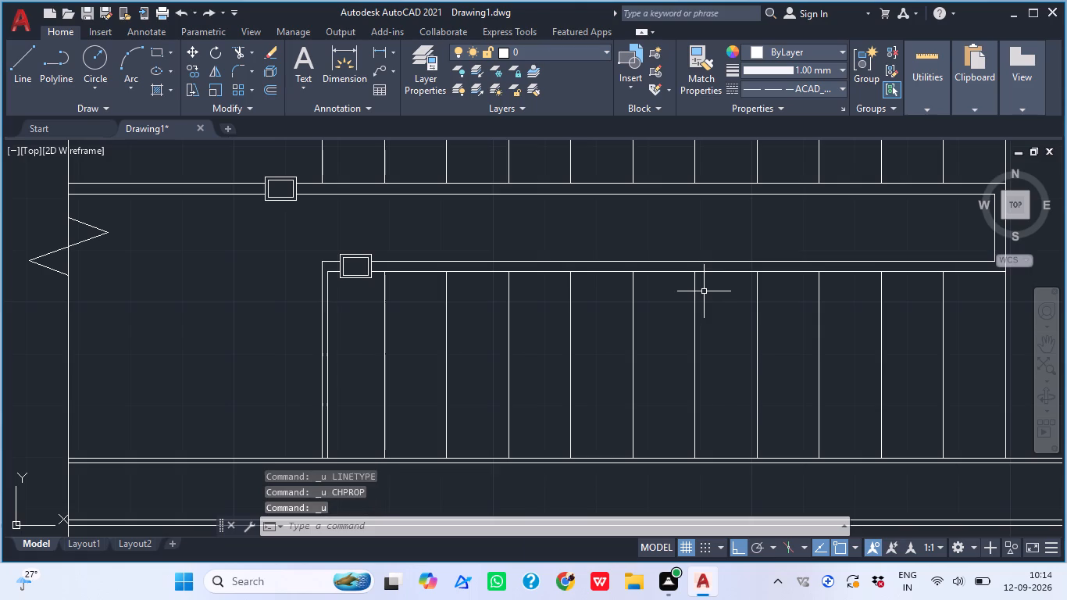
key("ctrl+z")
key("ctrl+z")
key("ctrl+z")
key("ctrl+z")
key("ctrl+z")
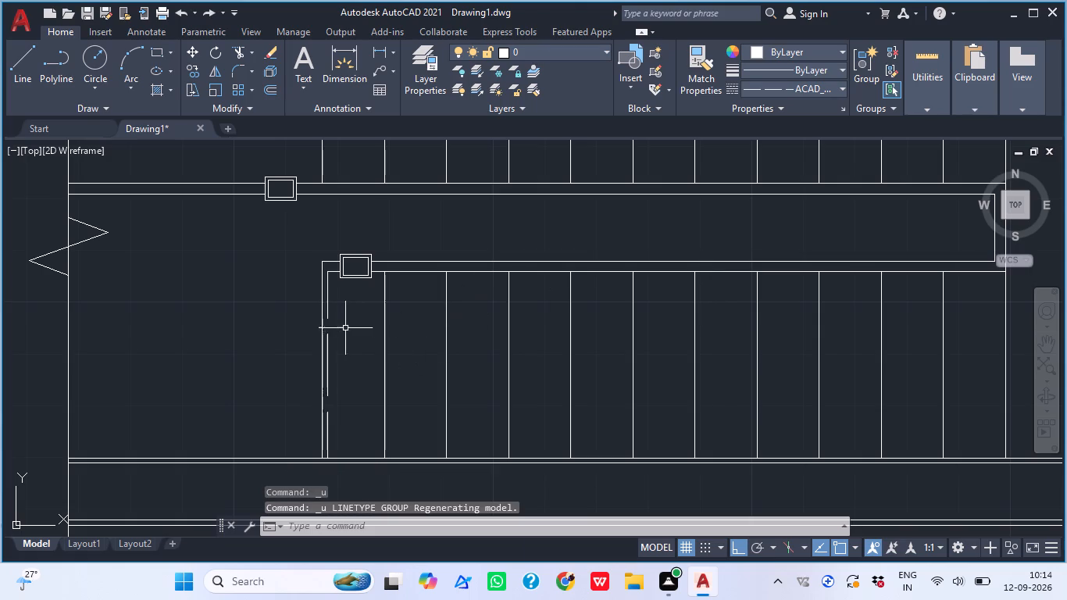
Load the ACAD_ISO03W100 ISO dash space linetype from acadiso.lin and accept the Linetype Manager.
left_click(809, 93)
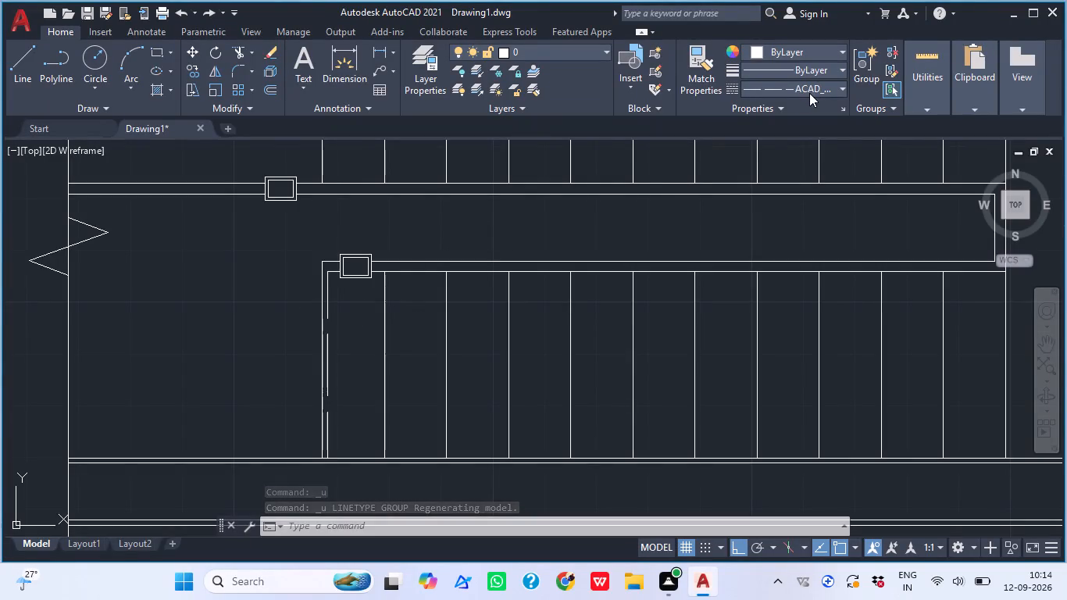
left_click(780, 191)
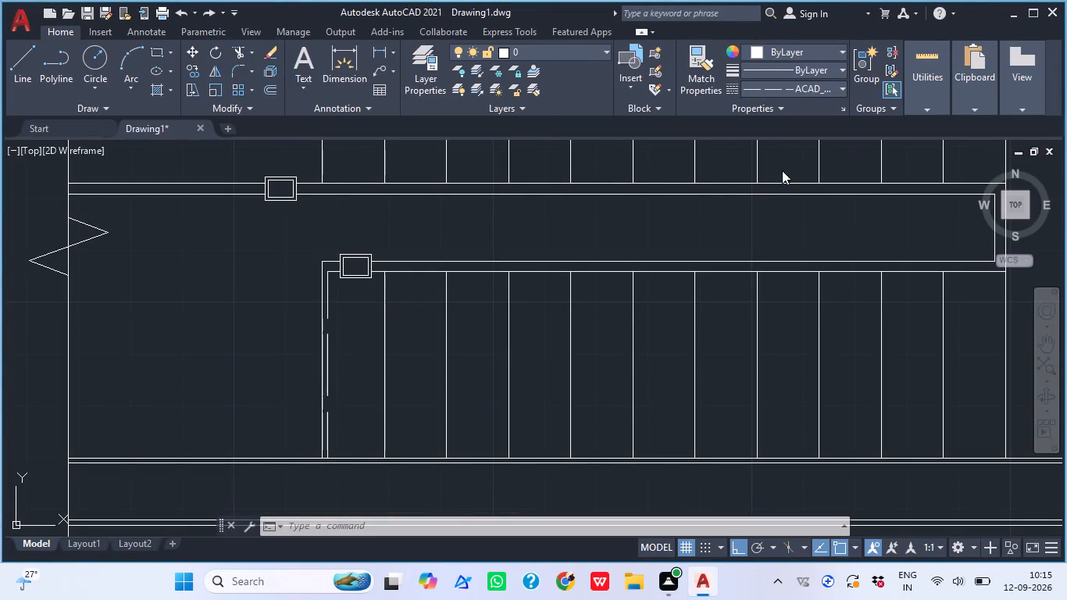
left_click(668, 153)
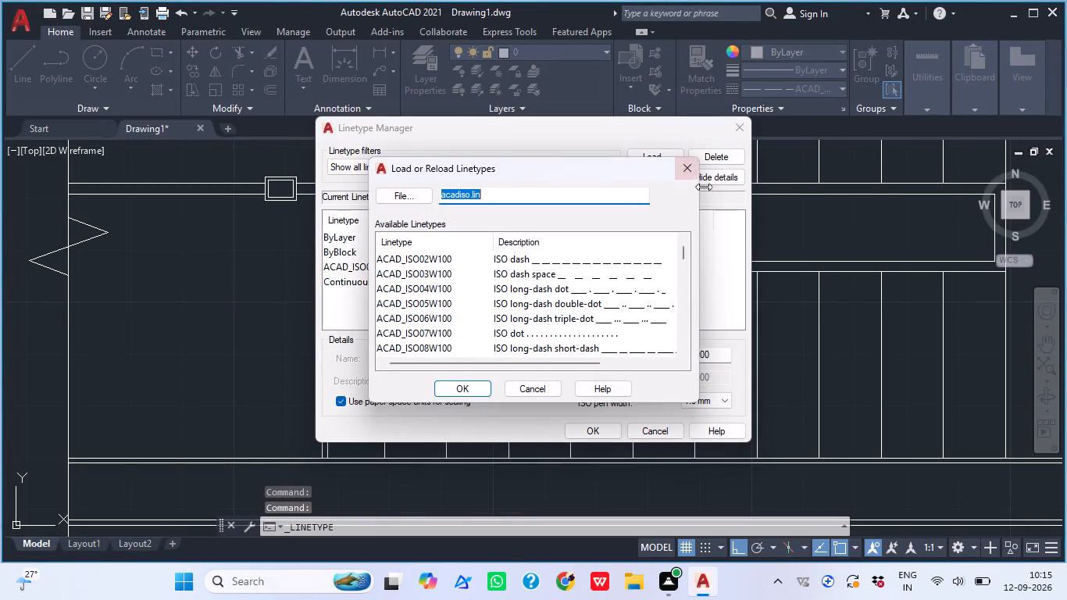
left_click(537, 268)
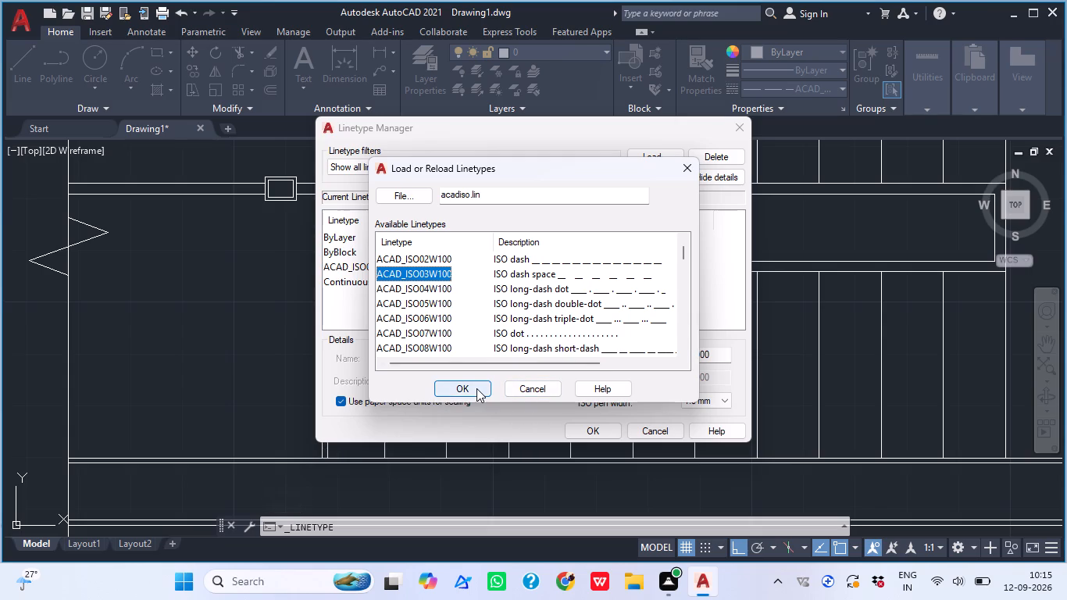
left_click(476, 388)
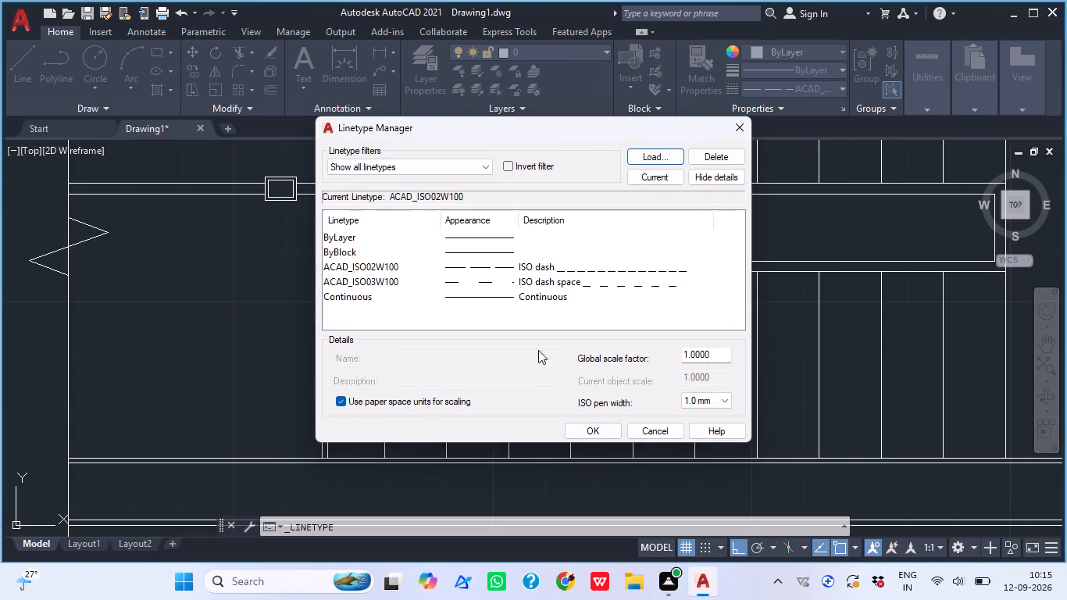
scroll(537, 262, "down", 3)
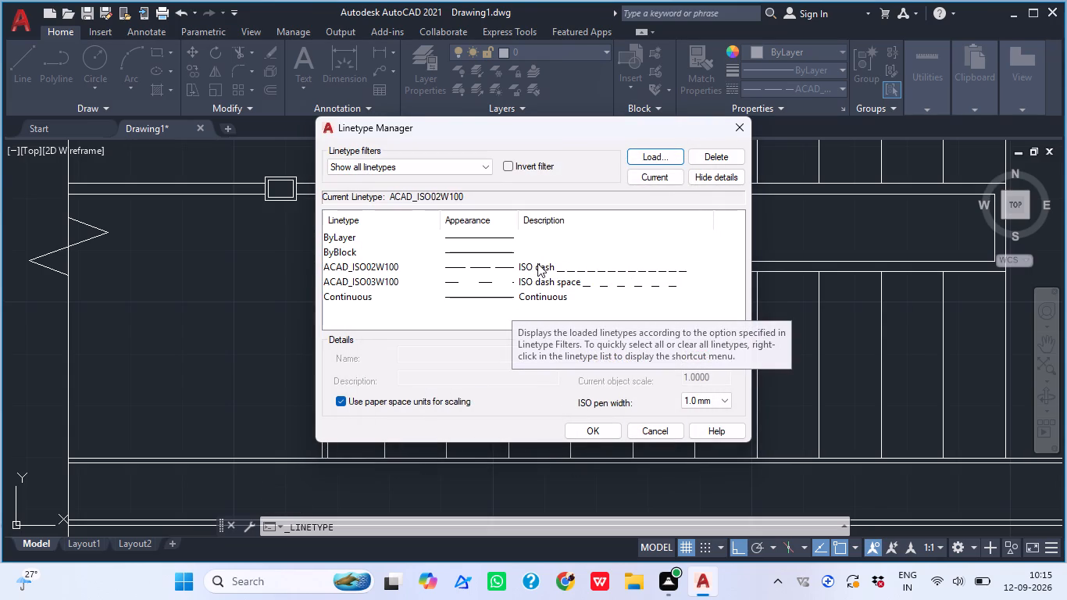
scroll(537, 263, "up", 4)
left_click(541, 280)
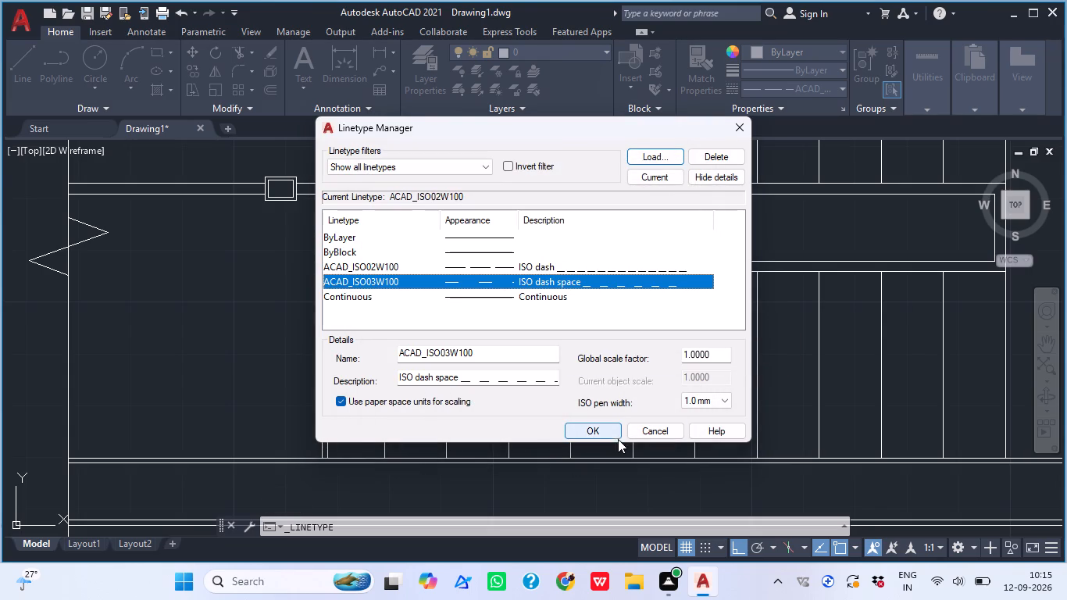
left_click(601, 427)
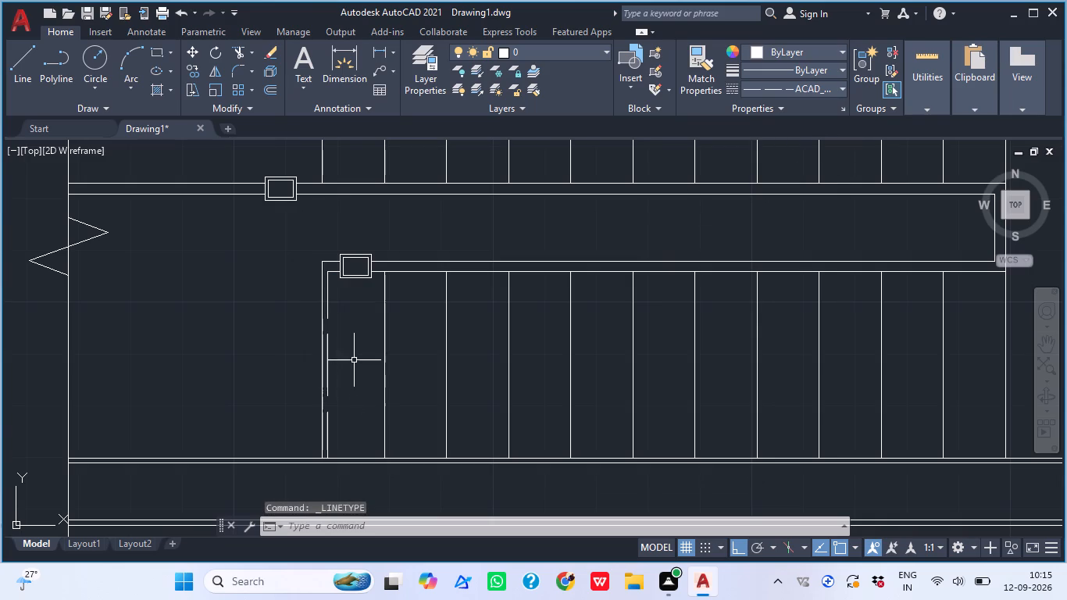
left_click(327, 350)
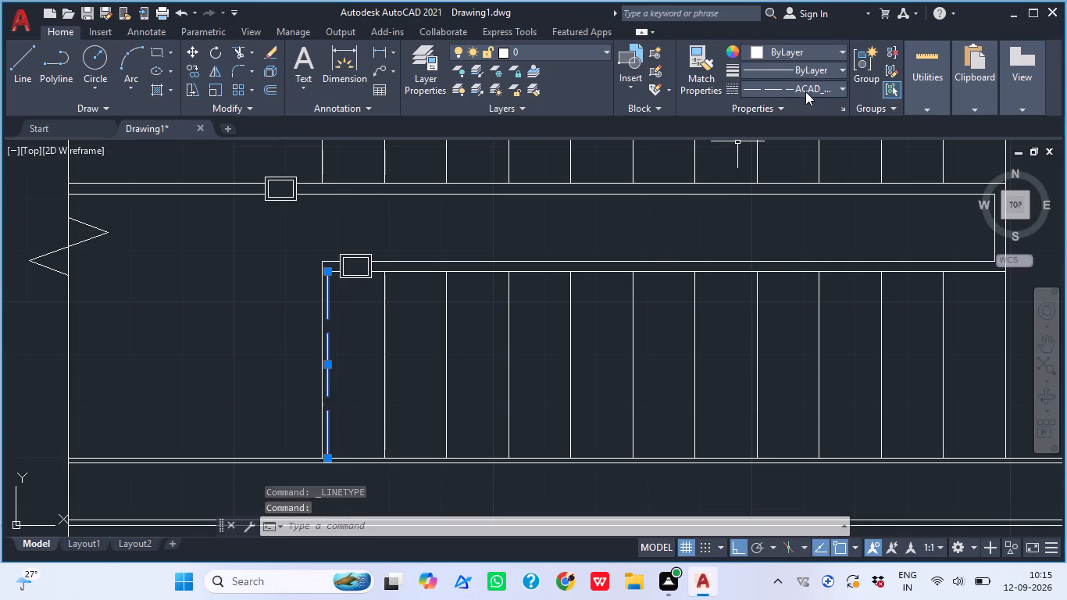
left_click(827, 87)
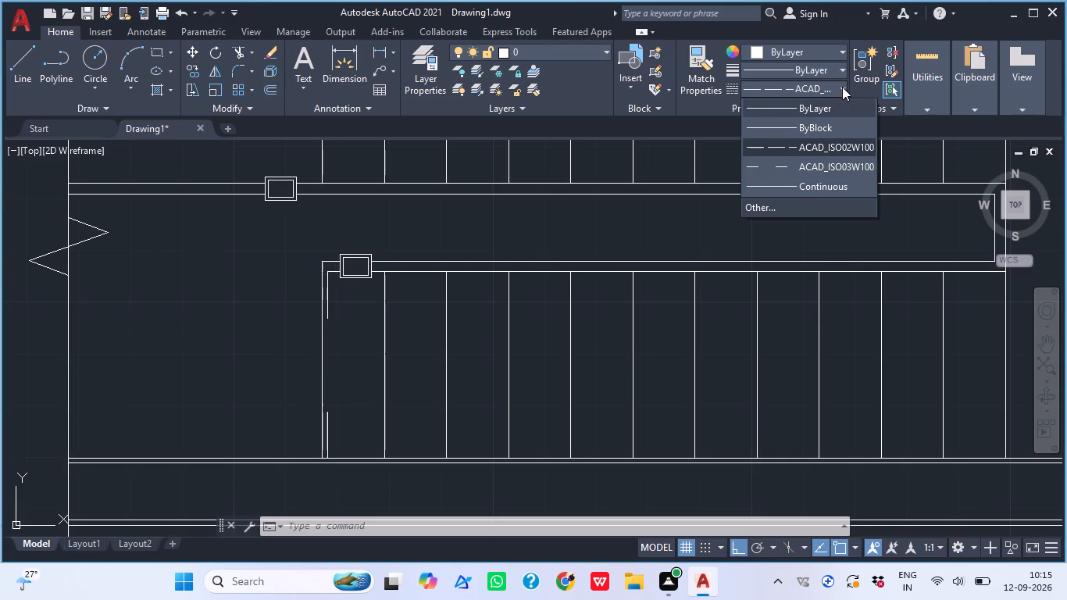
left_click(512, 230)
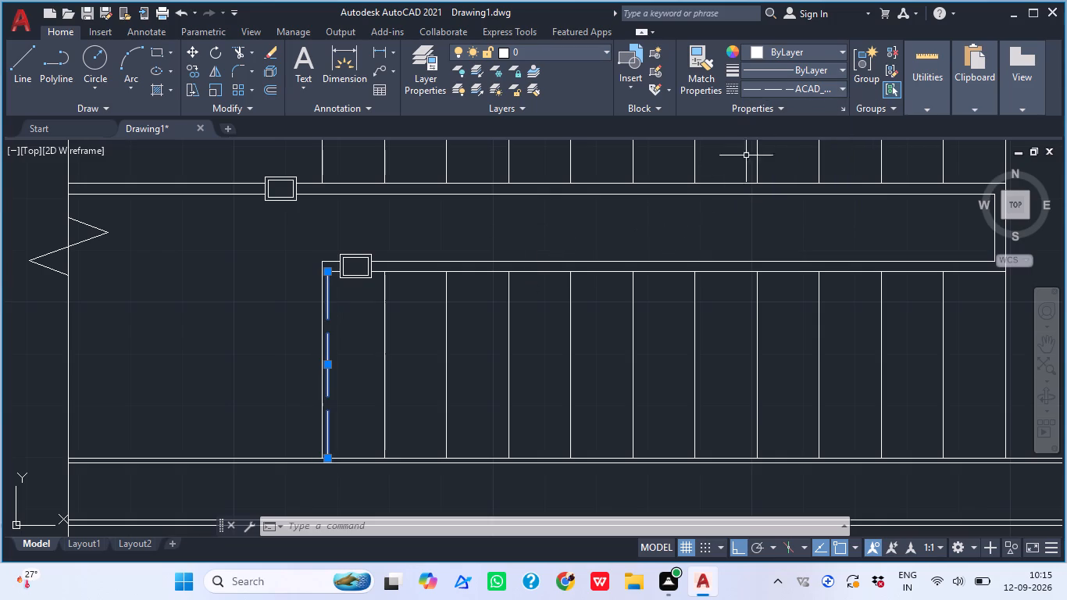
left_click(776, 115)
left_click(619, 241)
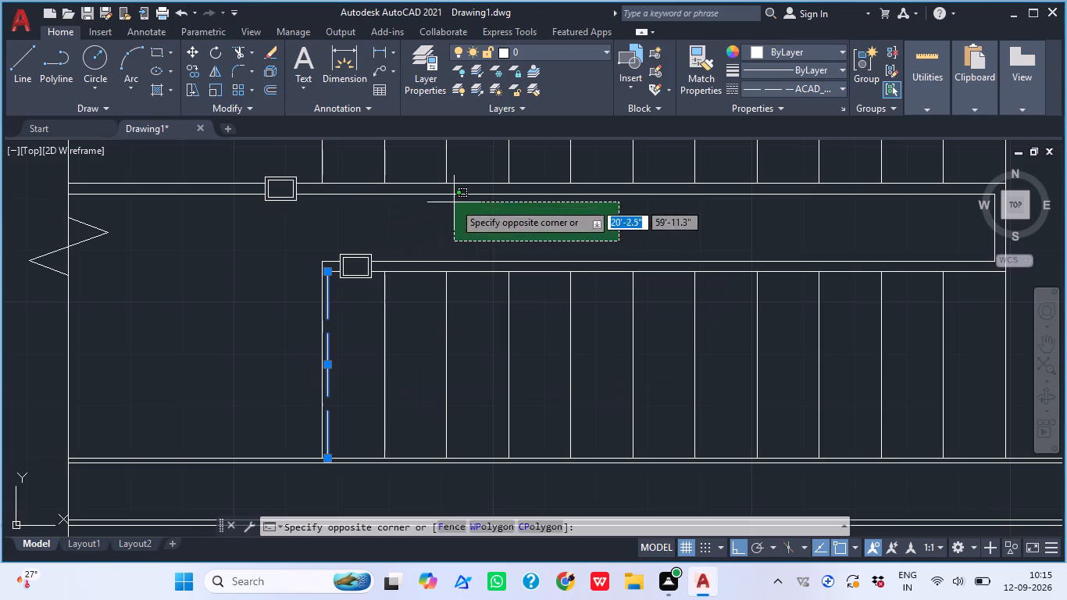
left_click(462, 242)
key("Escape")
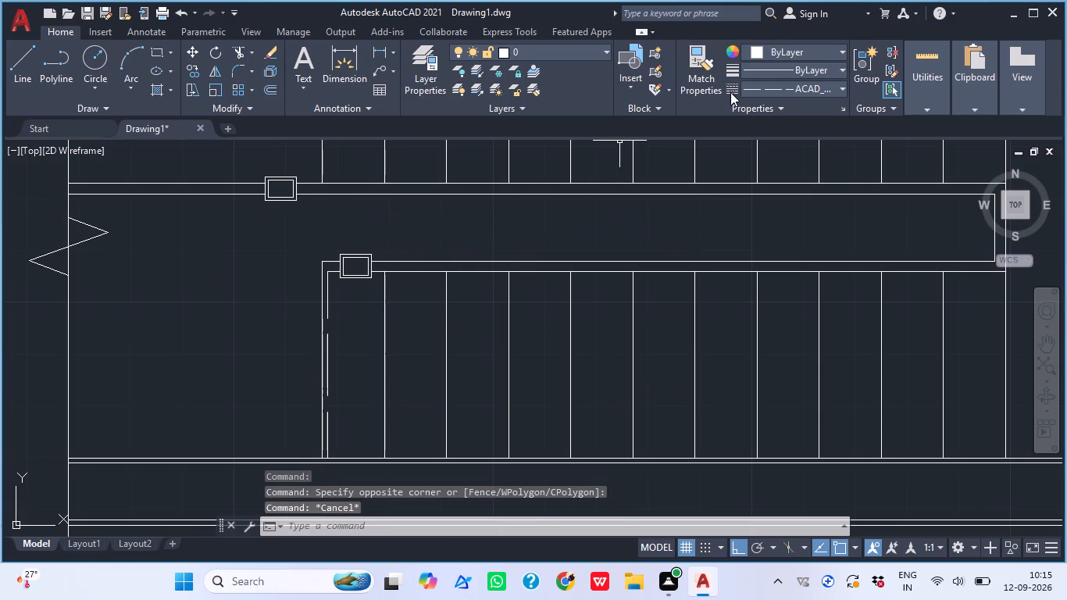
Reopen the Linetype Manager and reload the ACAD_ISO03W100 linetype from acadiso.lin.
left_click(817, 88)
left_click(819, 208)
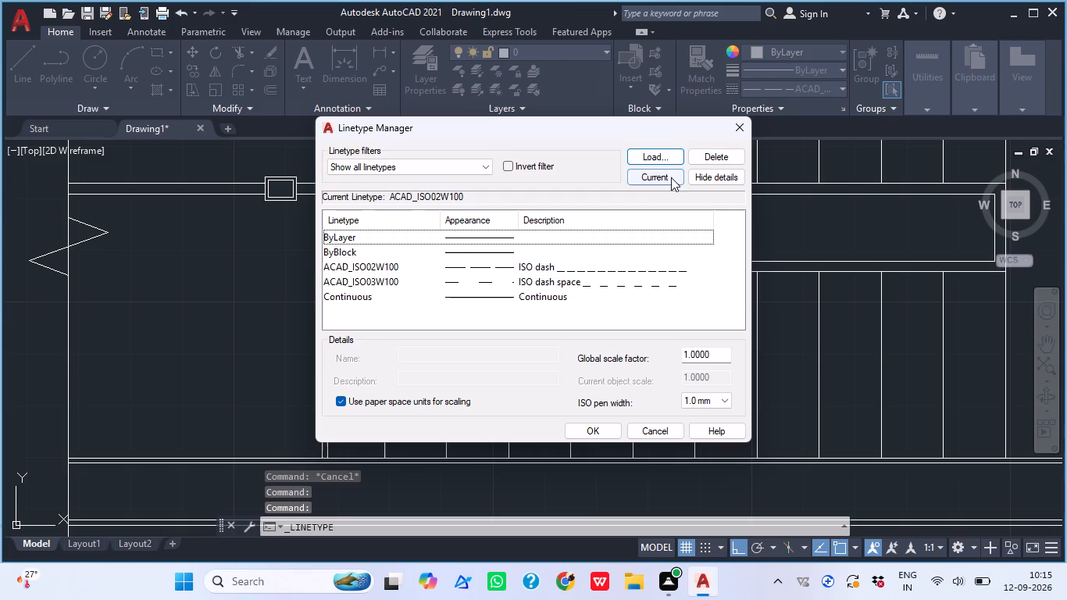
left_click(666, 149)
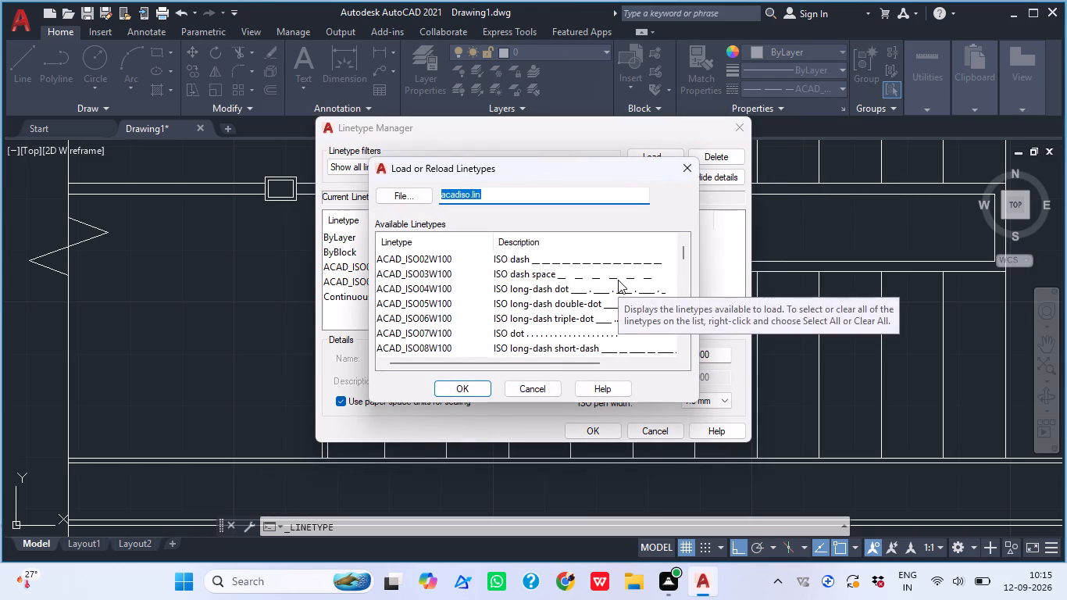
left_click(618, 280)
left_click(464, 391)
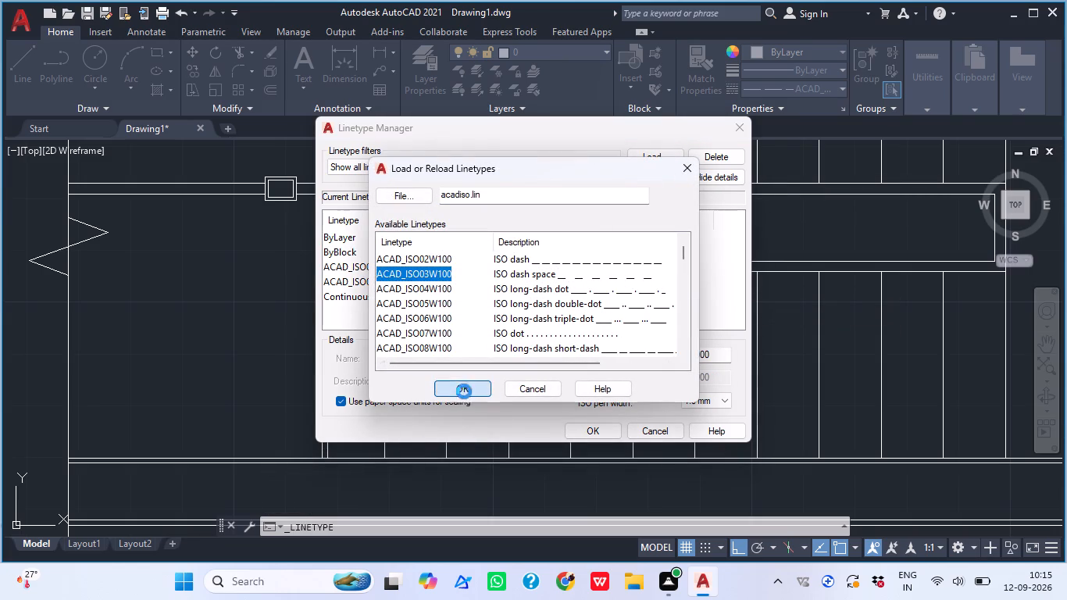
left_click(609, 214)
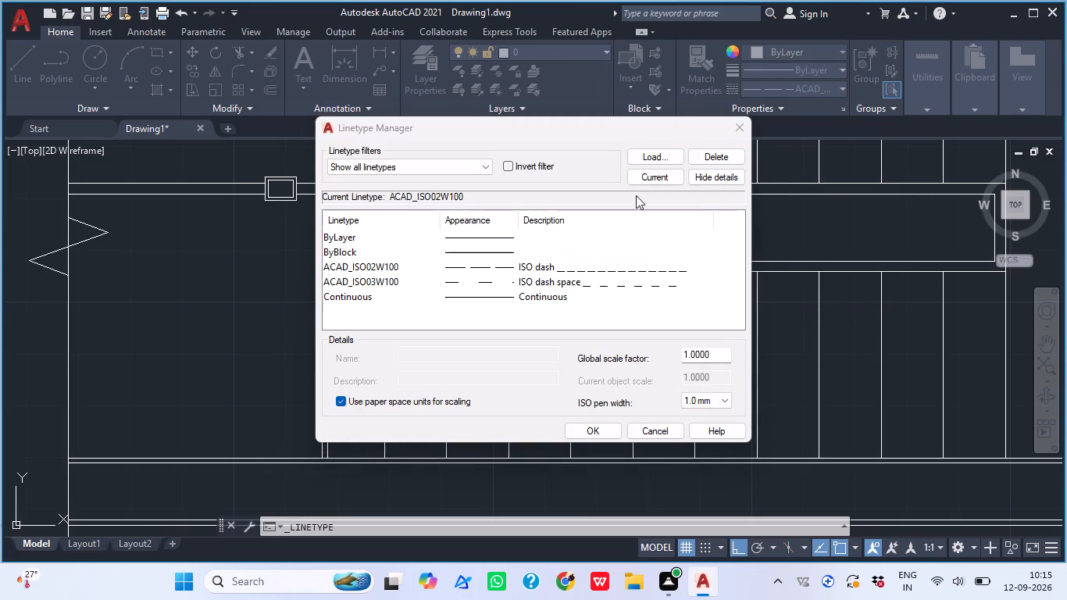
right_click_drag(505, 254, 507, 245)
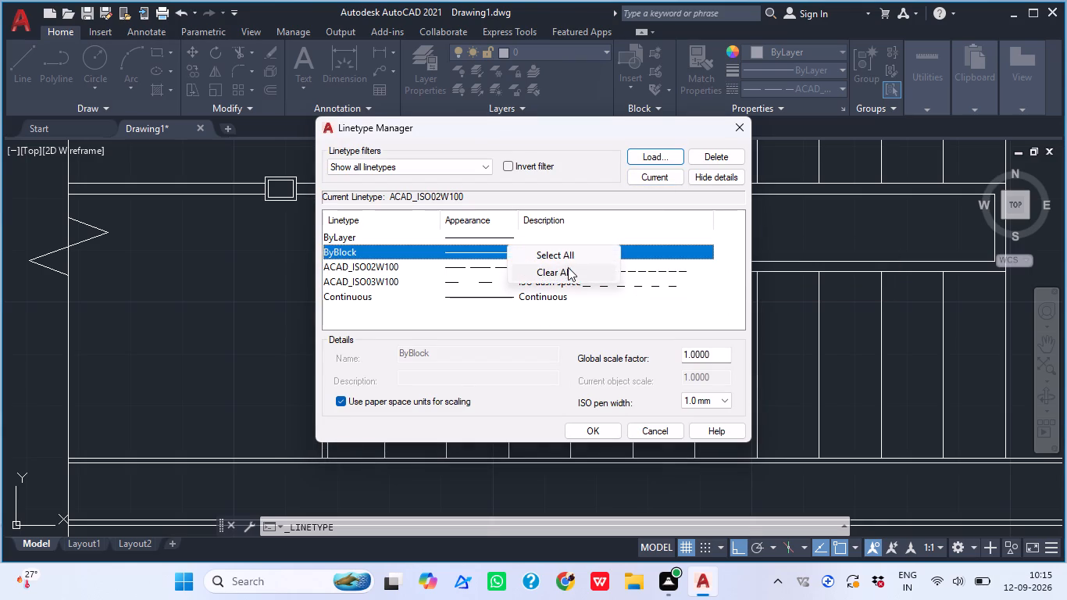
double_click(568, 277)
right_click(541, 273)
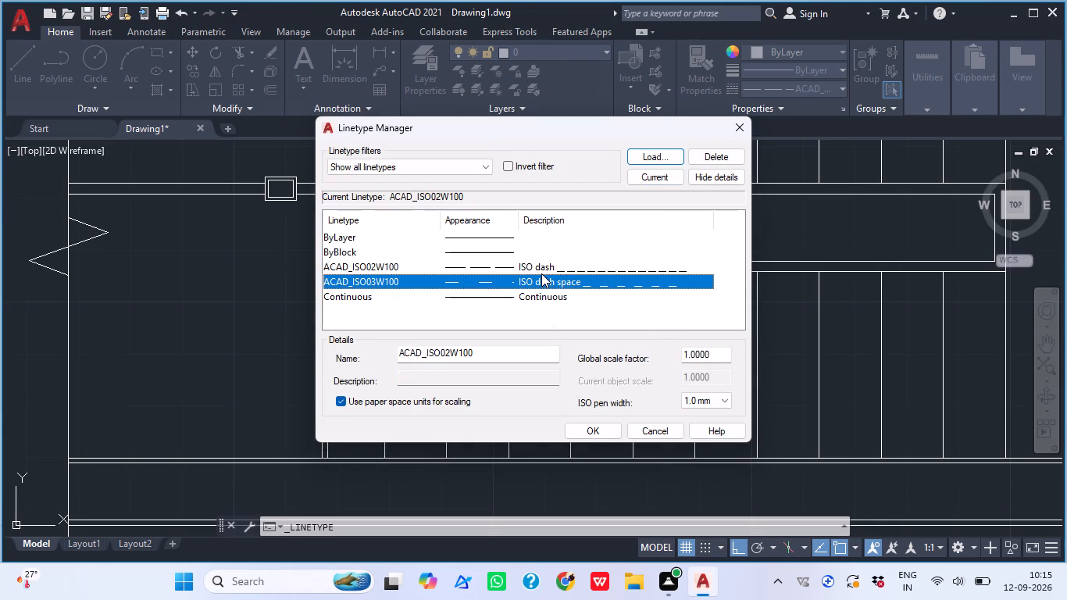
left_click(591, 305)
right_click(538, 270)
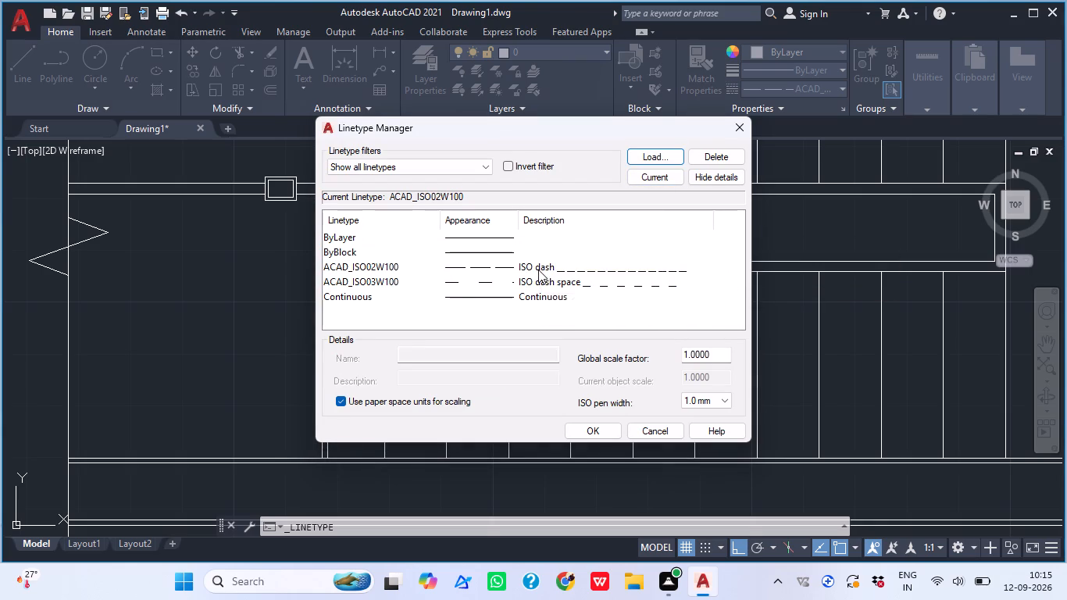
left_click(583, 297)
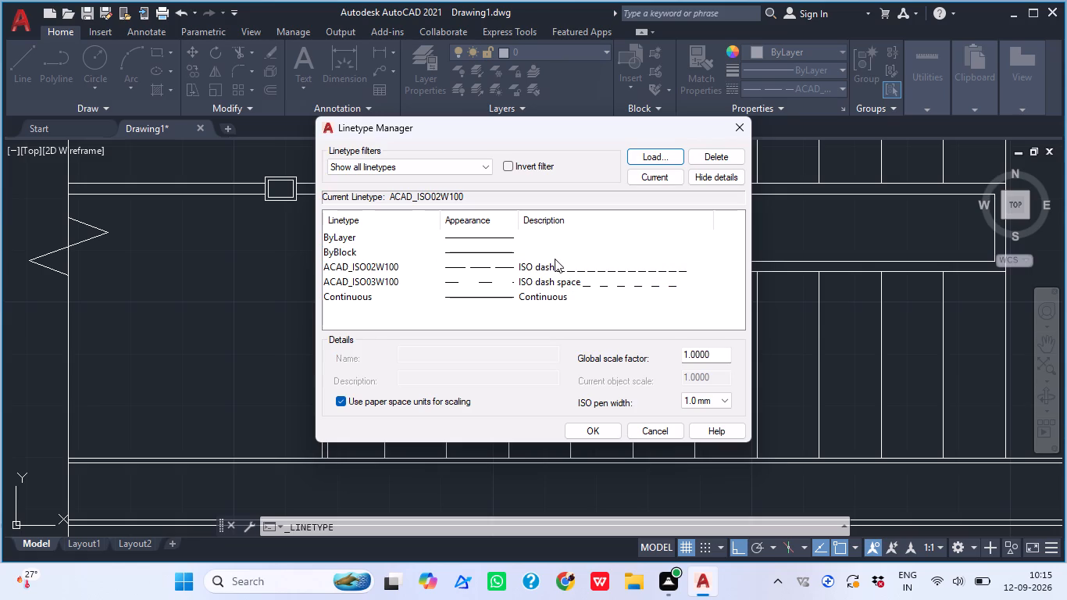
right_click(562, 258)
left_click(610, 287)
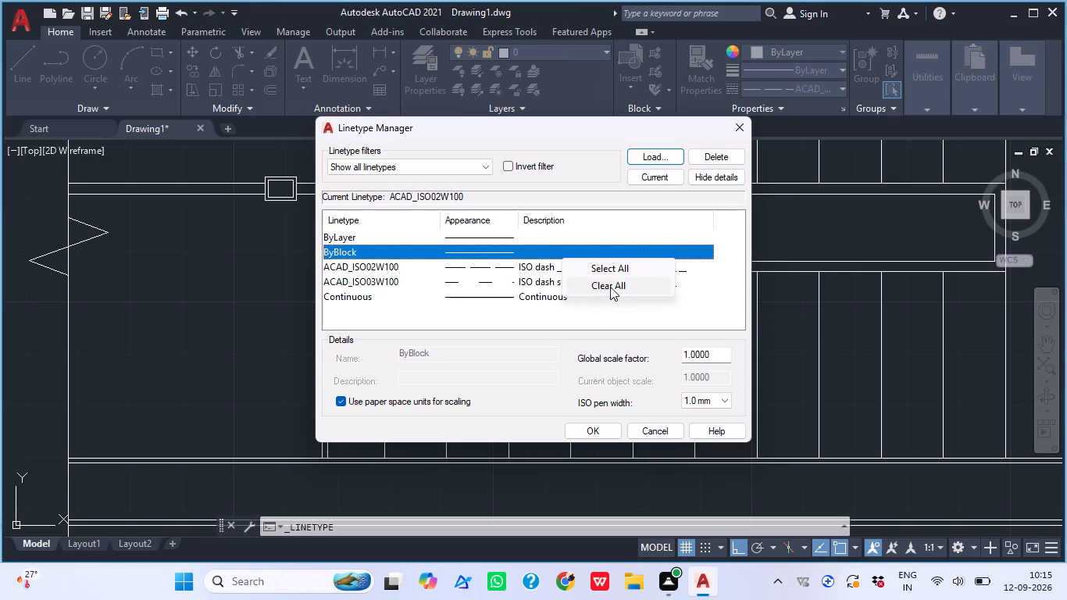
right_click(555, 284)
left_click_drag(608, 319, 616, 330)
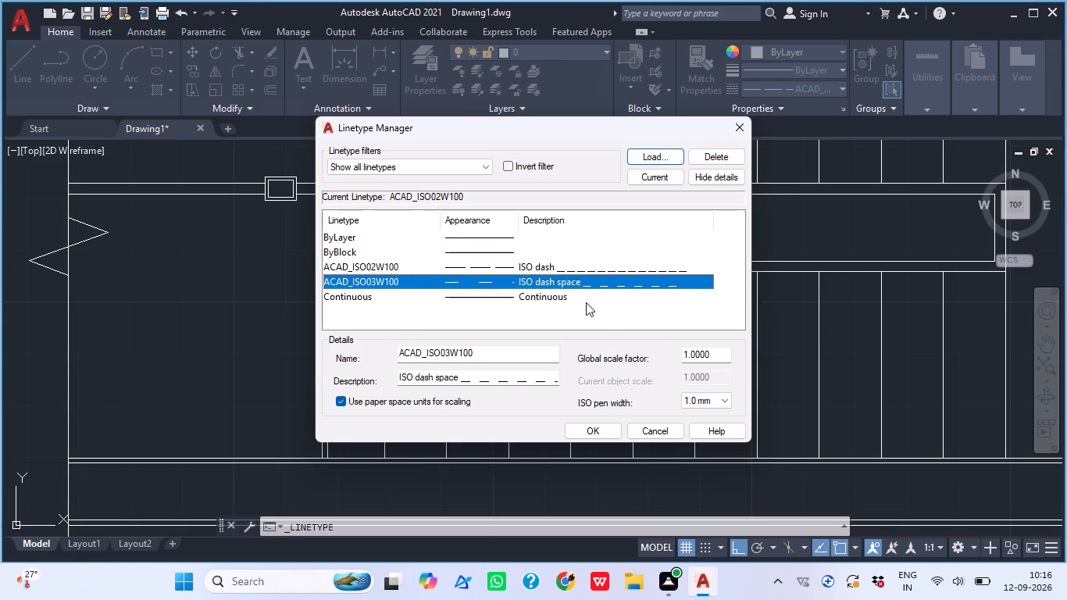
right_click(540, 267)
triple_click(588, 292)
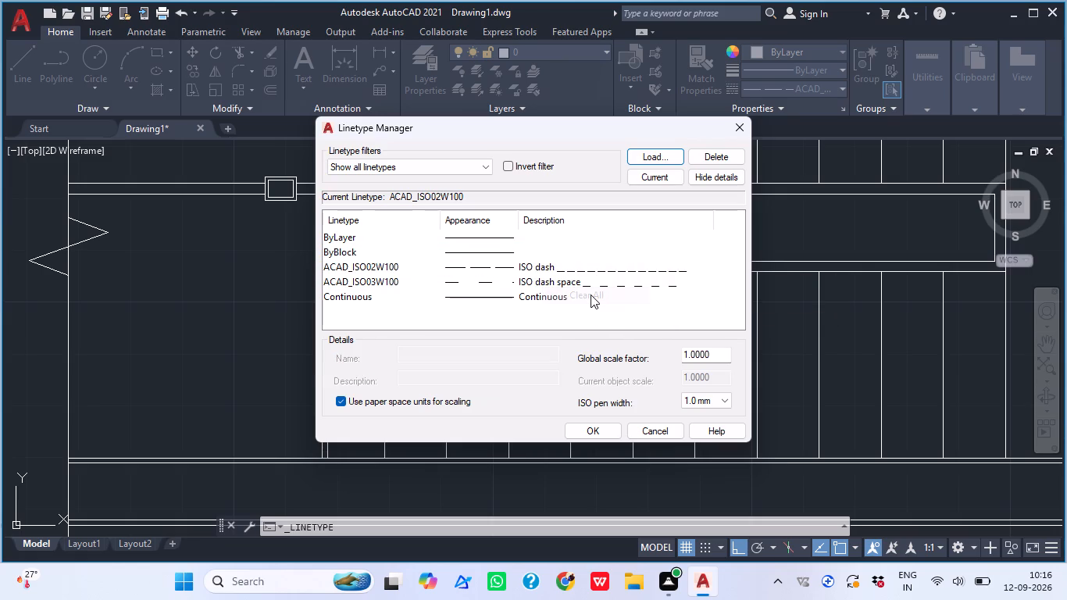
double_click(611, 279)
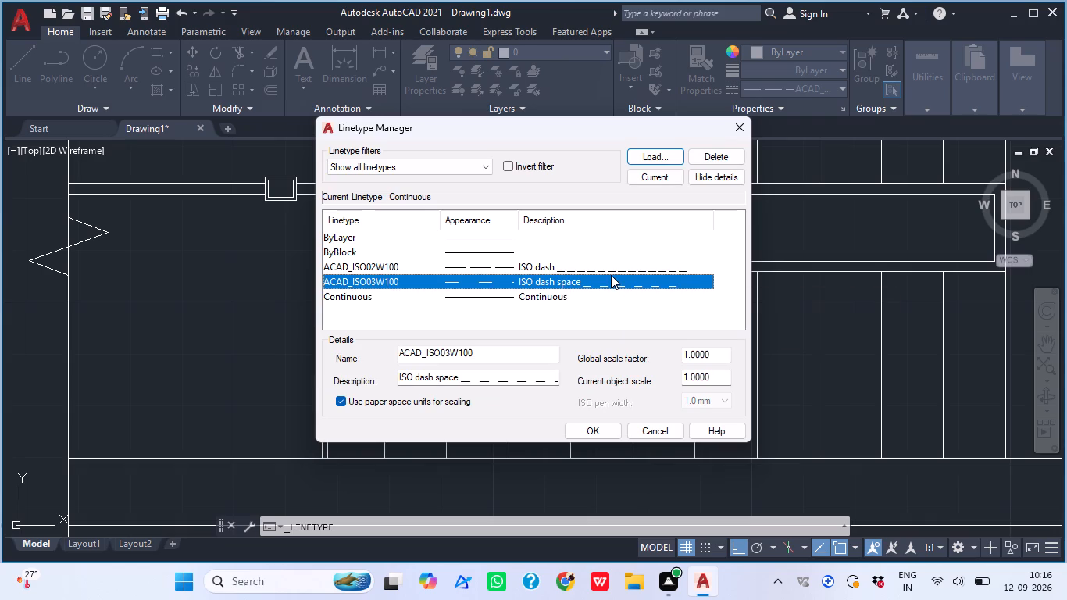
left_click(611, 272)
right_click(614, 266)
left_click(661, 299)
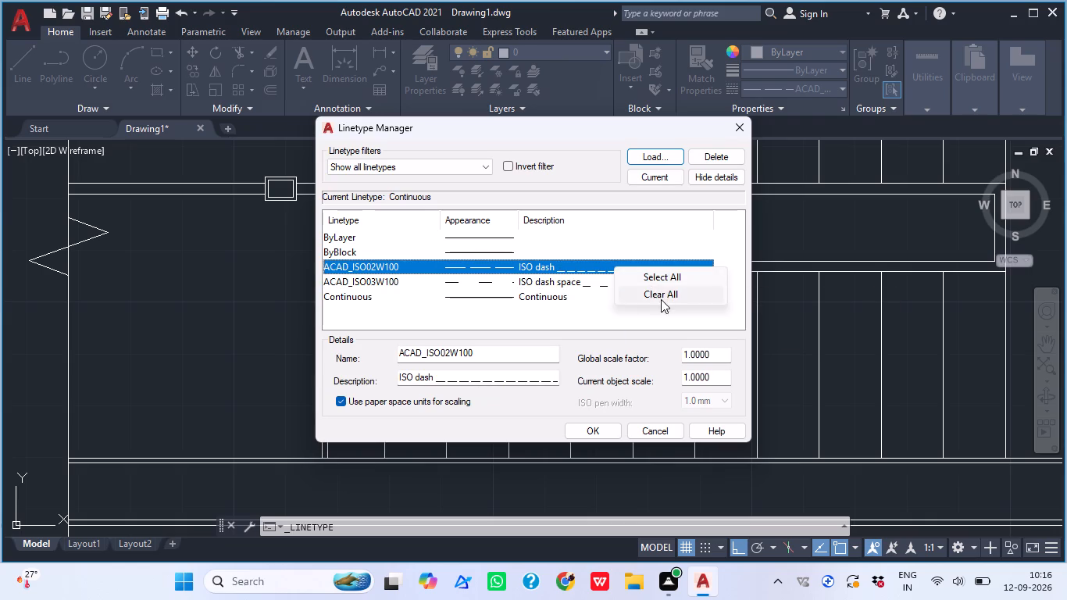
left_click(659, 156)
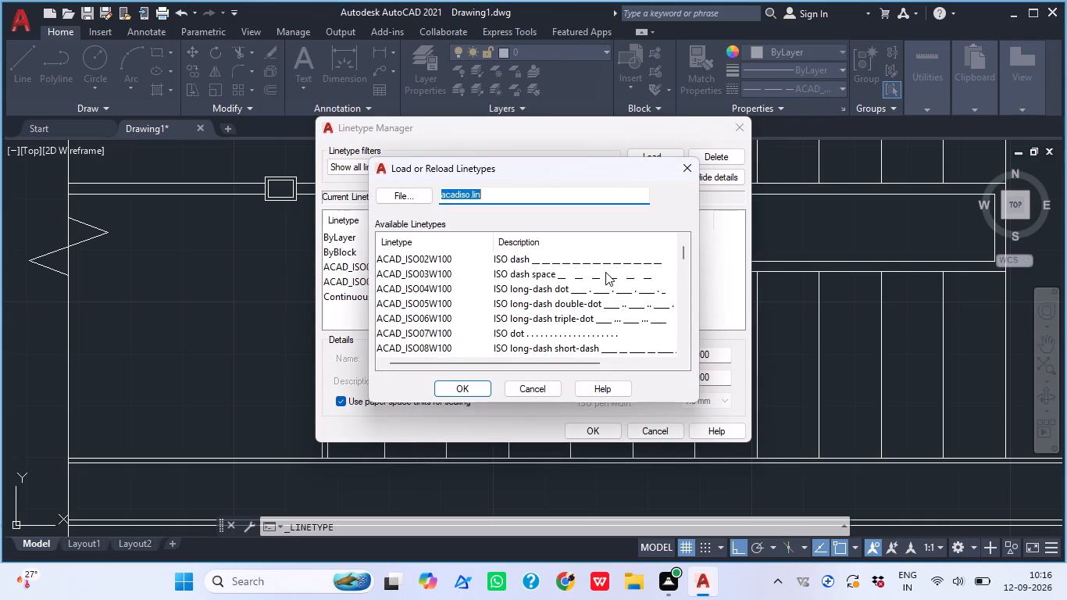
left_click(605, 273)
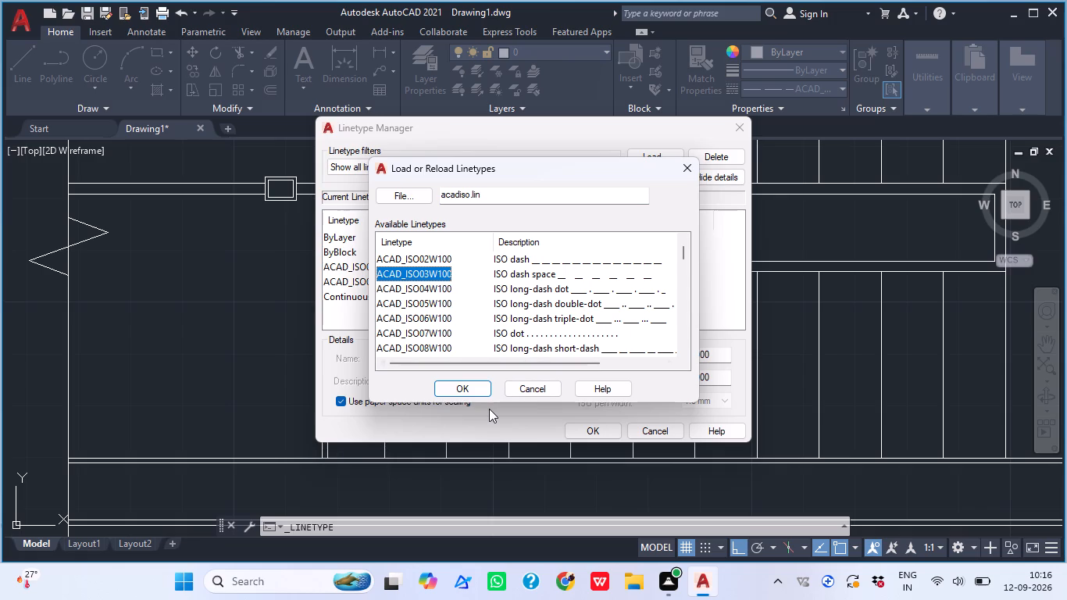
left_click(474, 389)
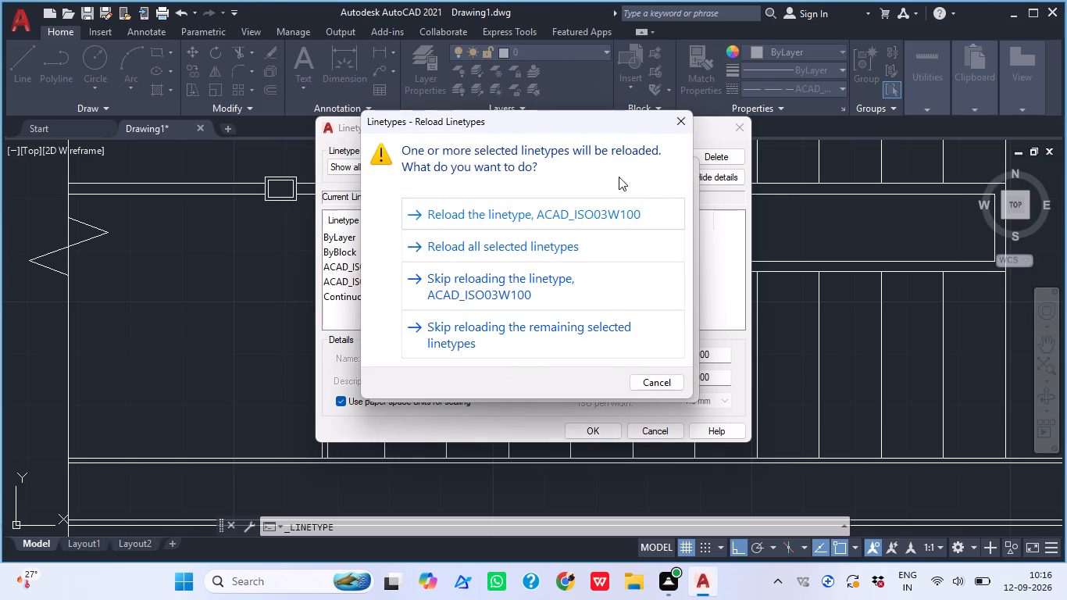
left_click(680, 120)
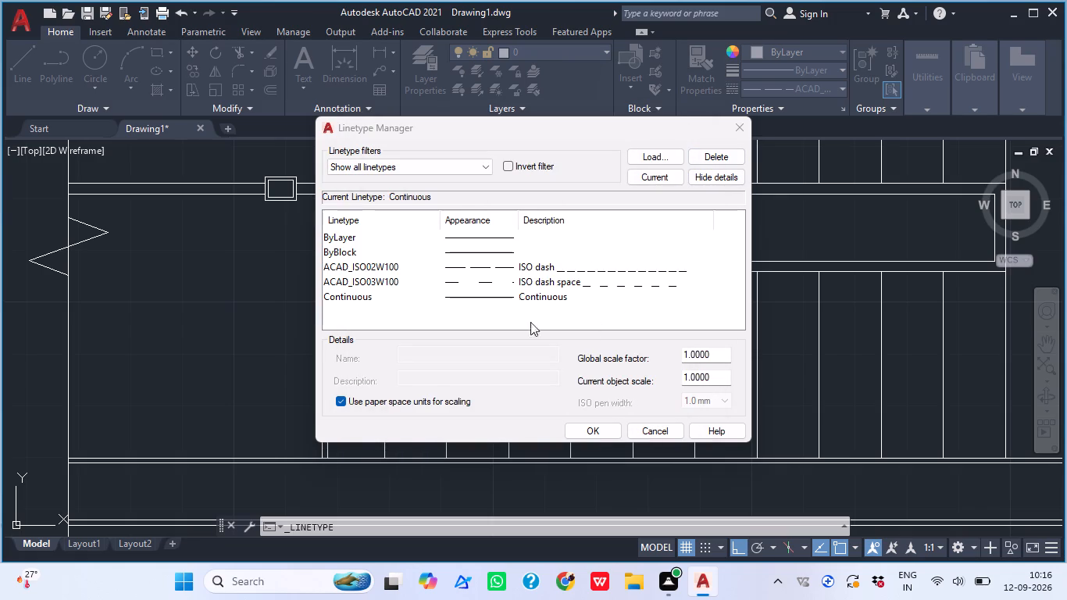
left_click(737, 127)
Copy the lower flight's dashed inner vertical line 12" along the flight, using the bottom corner of the adjacent solid line as base point.
scroll(675, 188, "down", 1)
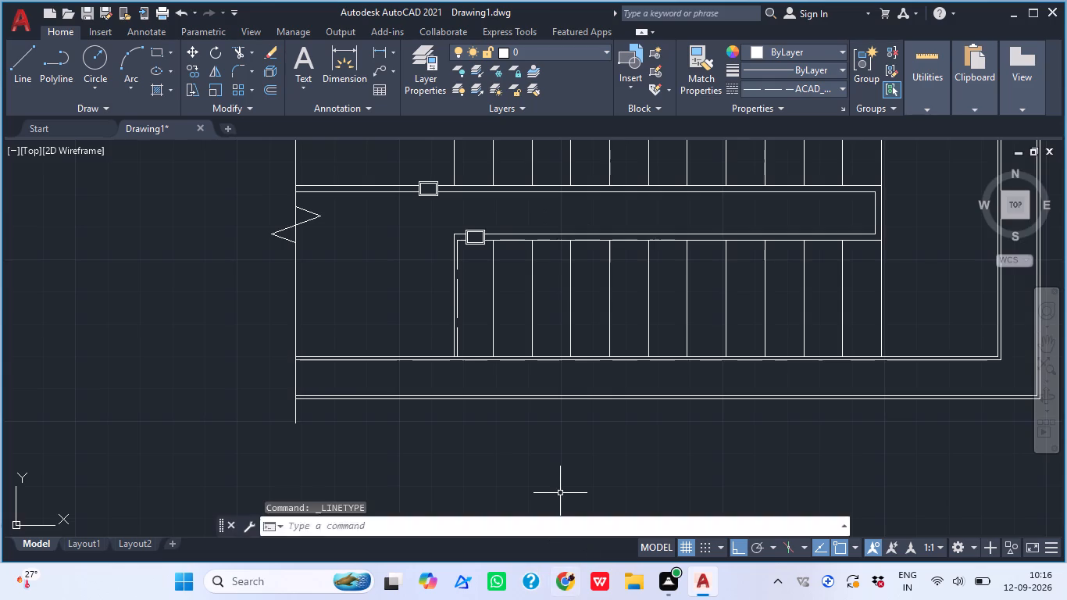
scroll(542, 381, "up", 2)
middle_click_drag(469, 354, 493, 453)
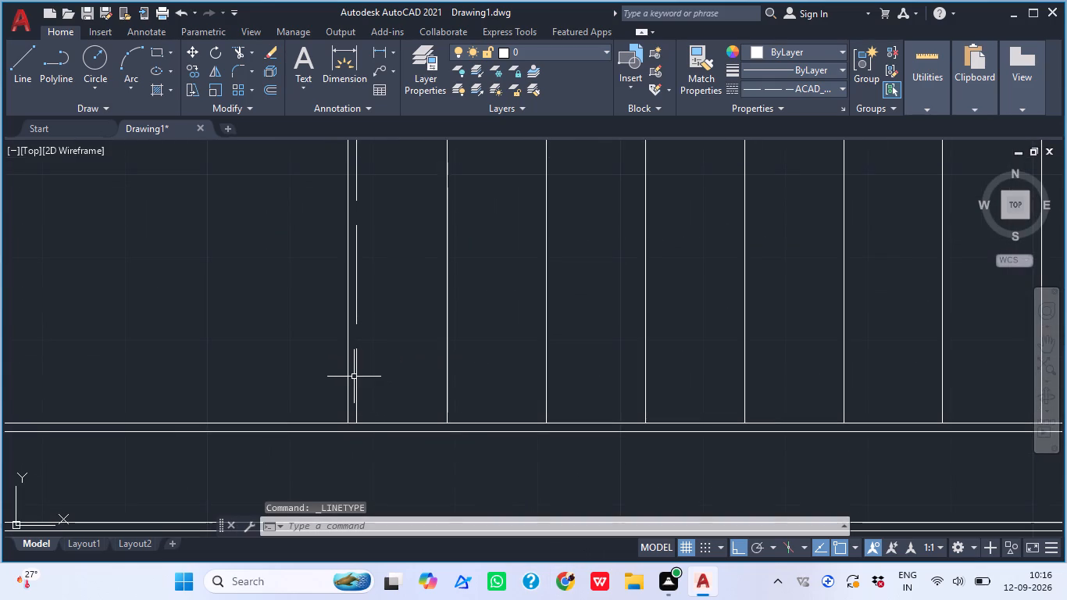
left_click(357, 372)
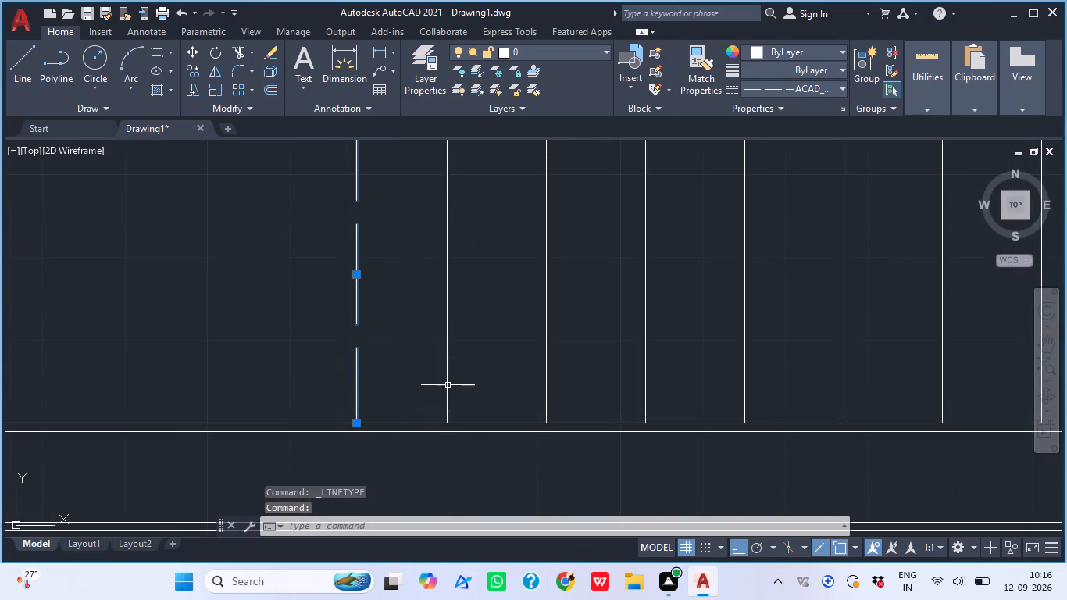
key("c")
type("O")
key("space")
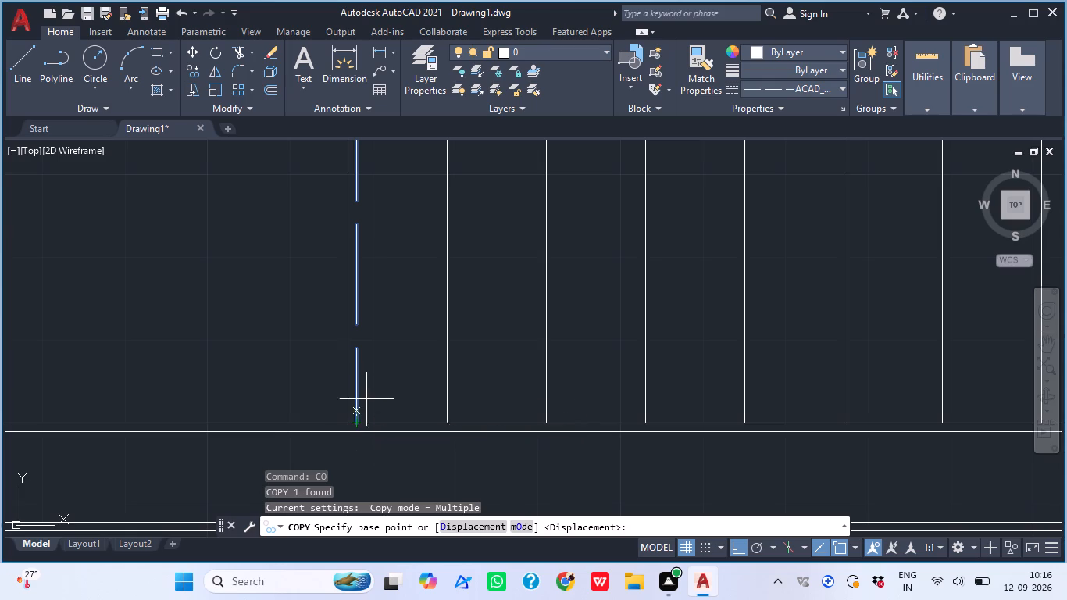
scroll(347, 423, "up", 4)
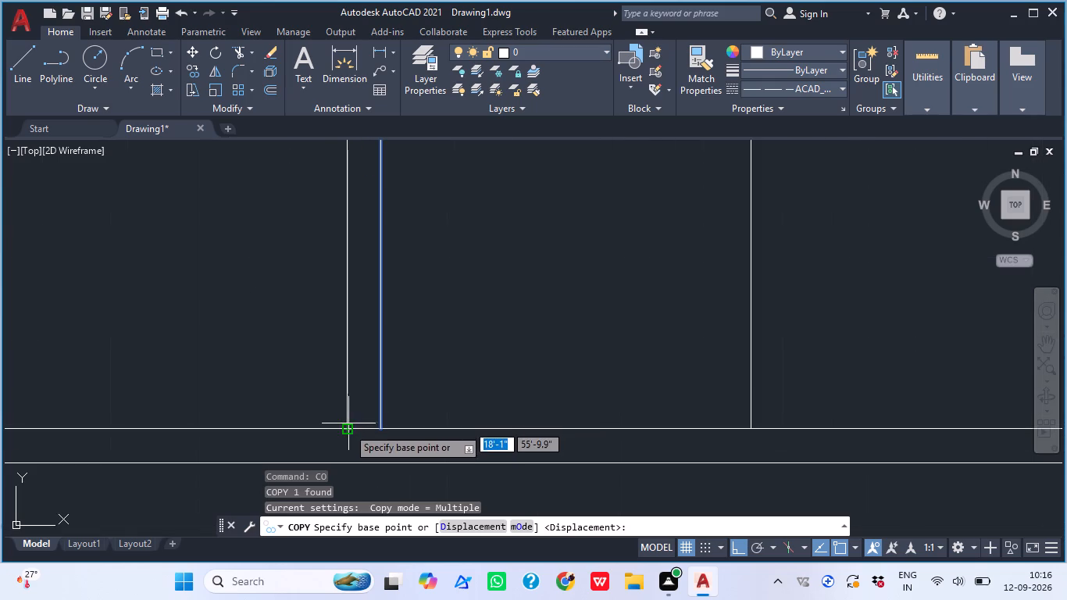
left_click(345, 436)
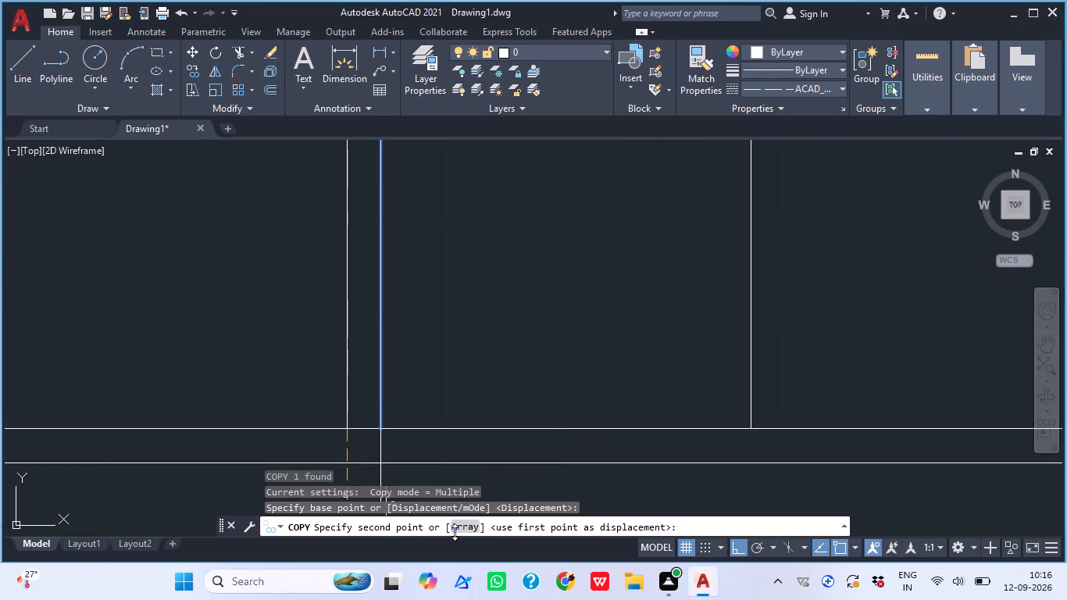
left_click(456, 536)
type("12")
key("space")
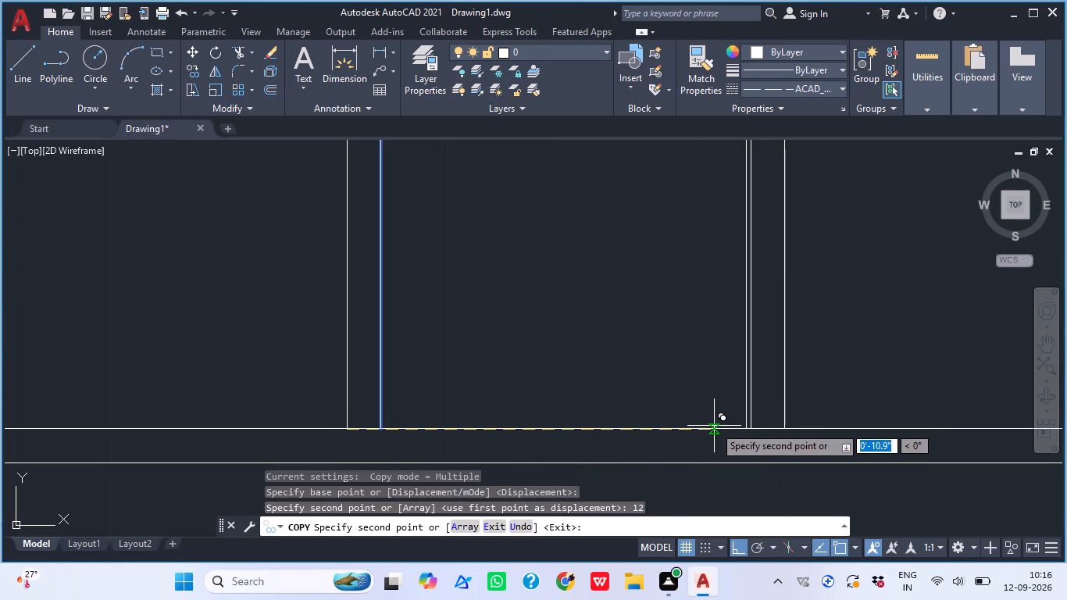
Place further copies of the dashed line beside the lower flight's tread lines at 2', 3' and 4' from the base point.
scroll(637, 431, "down", 2)
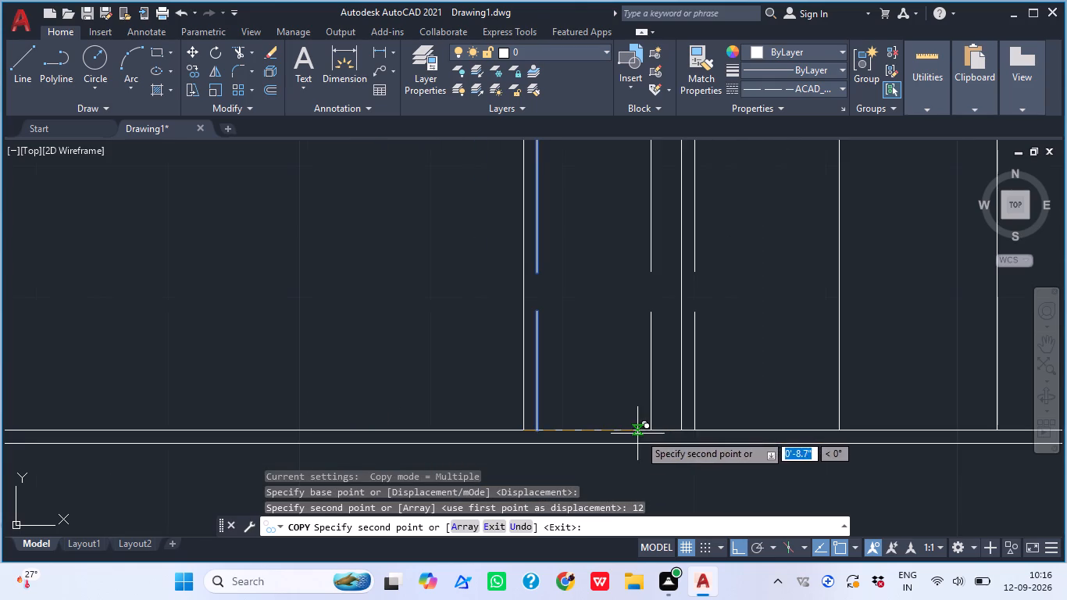
scroll(673, 423, "down", 2)
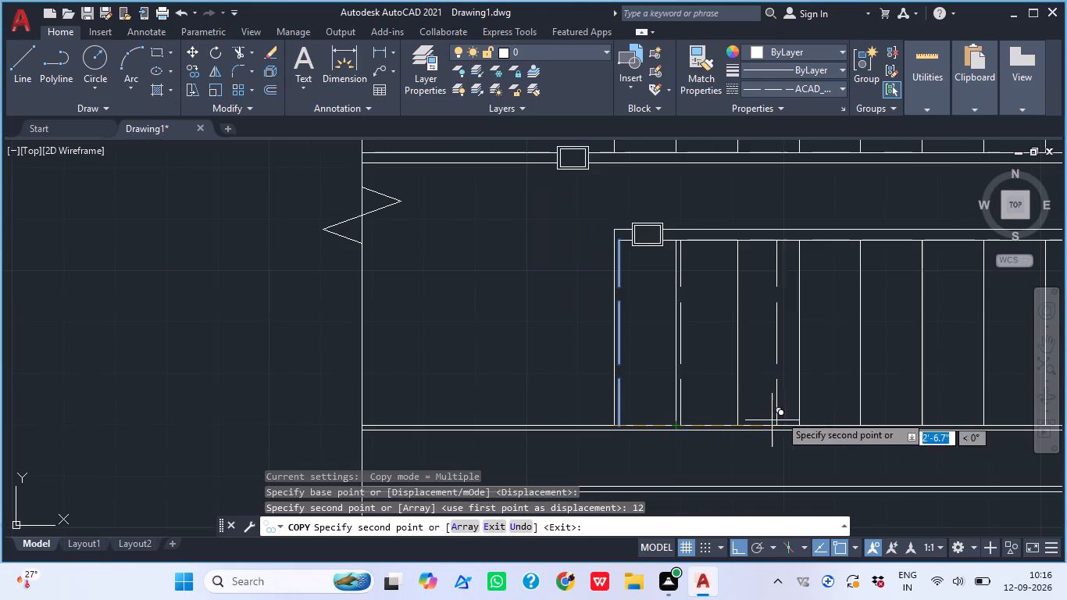
scroll(738, 444, "up", 3)
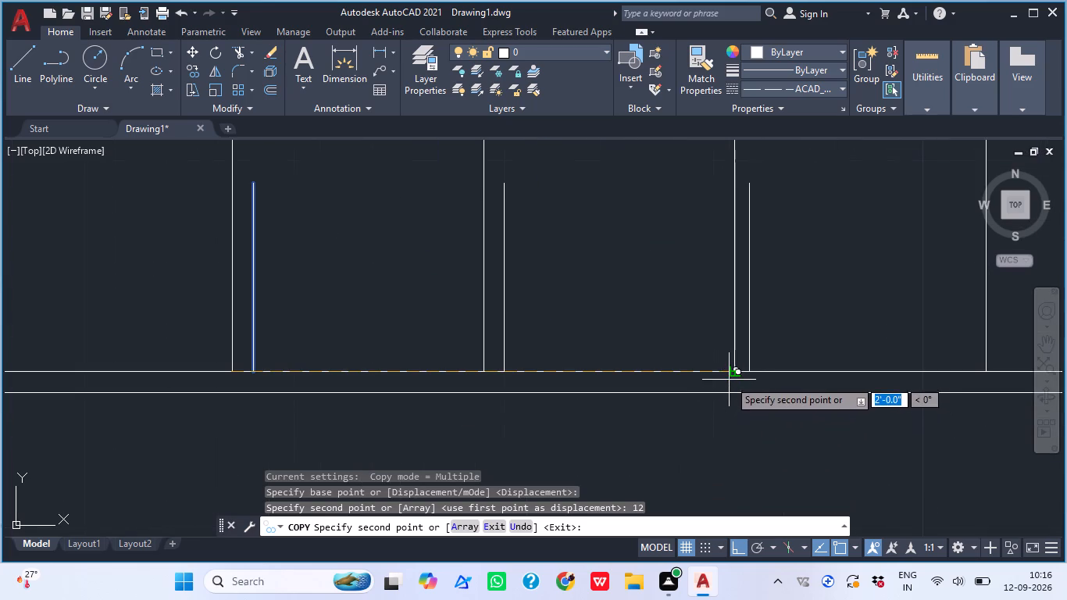
left_click(731, 368)
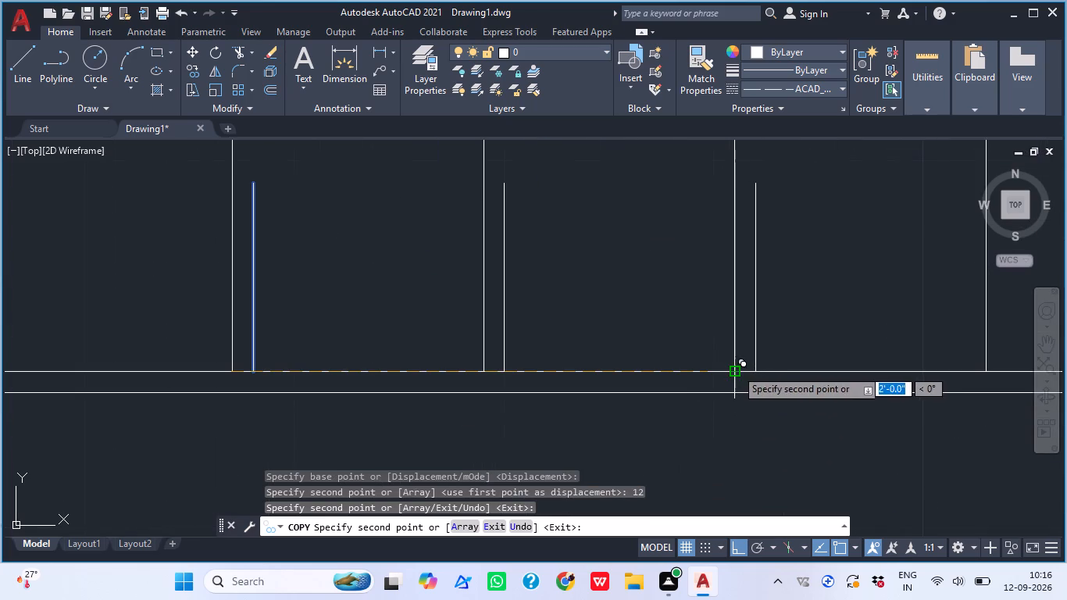
scroll(760, 375, "down", 3)
scroll(851, 366, "up", 2)
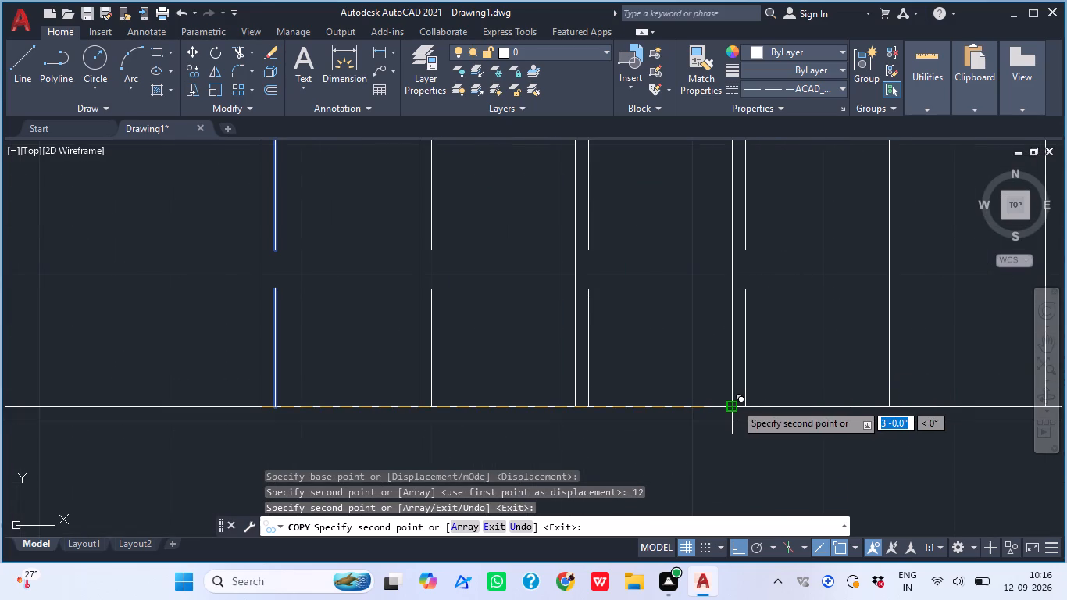
scroll(755, 395, "up", 3)
left_click(666, 448)
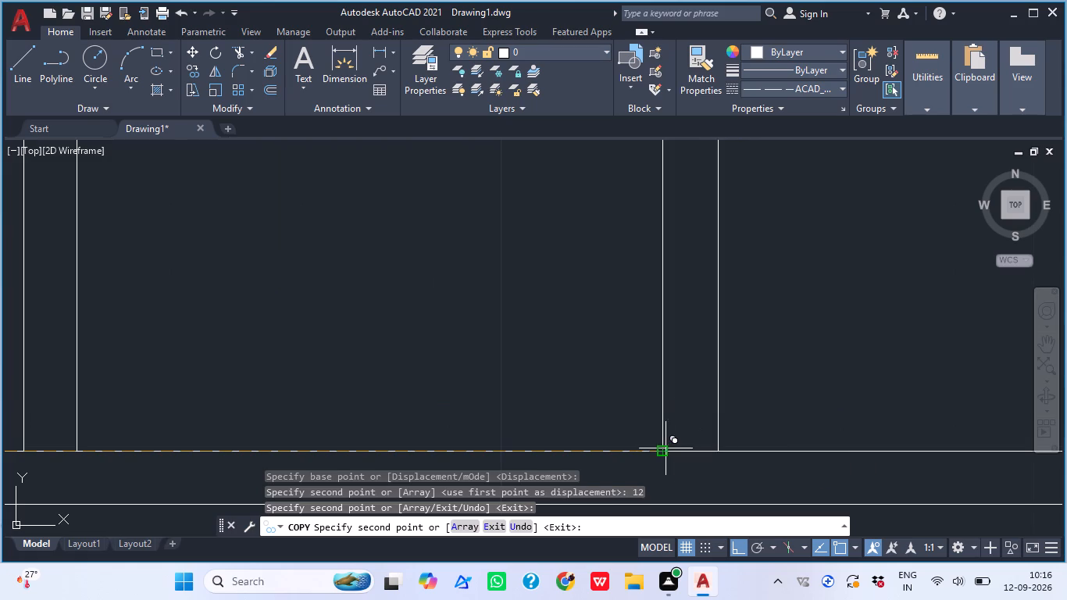
scroll(882, 426, "down", 2)
middle_click_drag(838, 412, 516, 396)
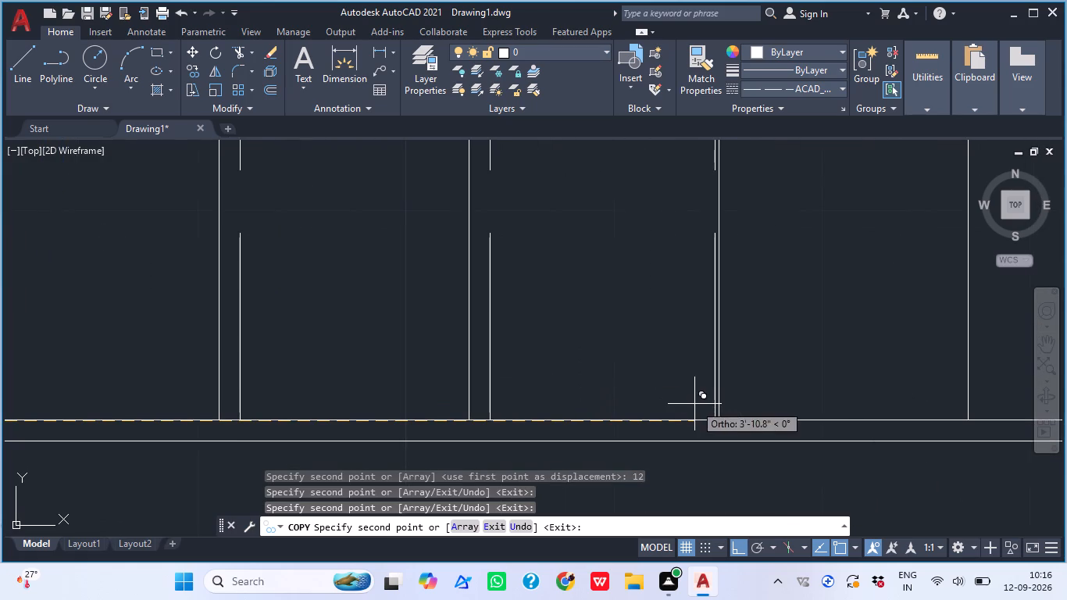
left_click(723, 421)
Continue placing dashed line copies beside the lower flight's tread lines at 5', about 6' and 7' from the base point.
scroll(798, 372, "down", 2)
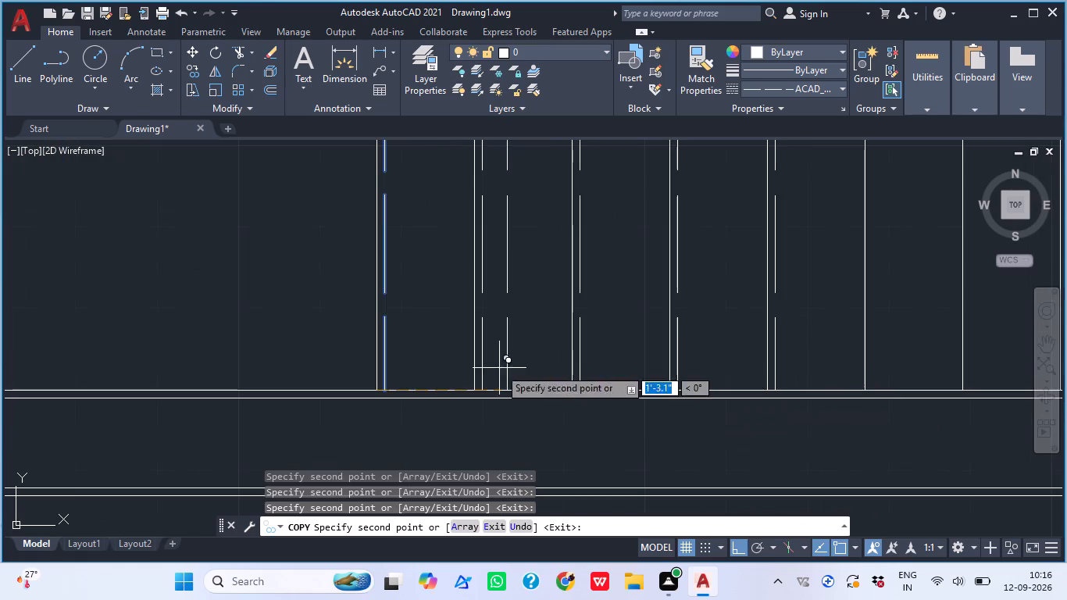
middle_click_drag(735, 348, 545, 402)
scroll(668, 443, "up", 5)
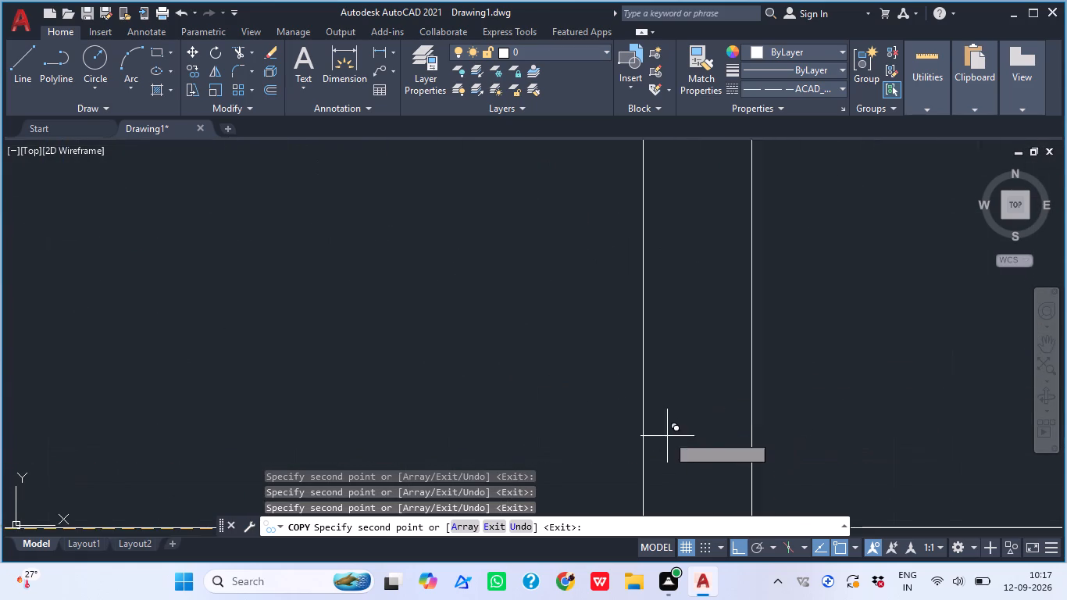
scroll(658, 355, "down", 3)
scroll(680, 430, "up", 3)
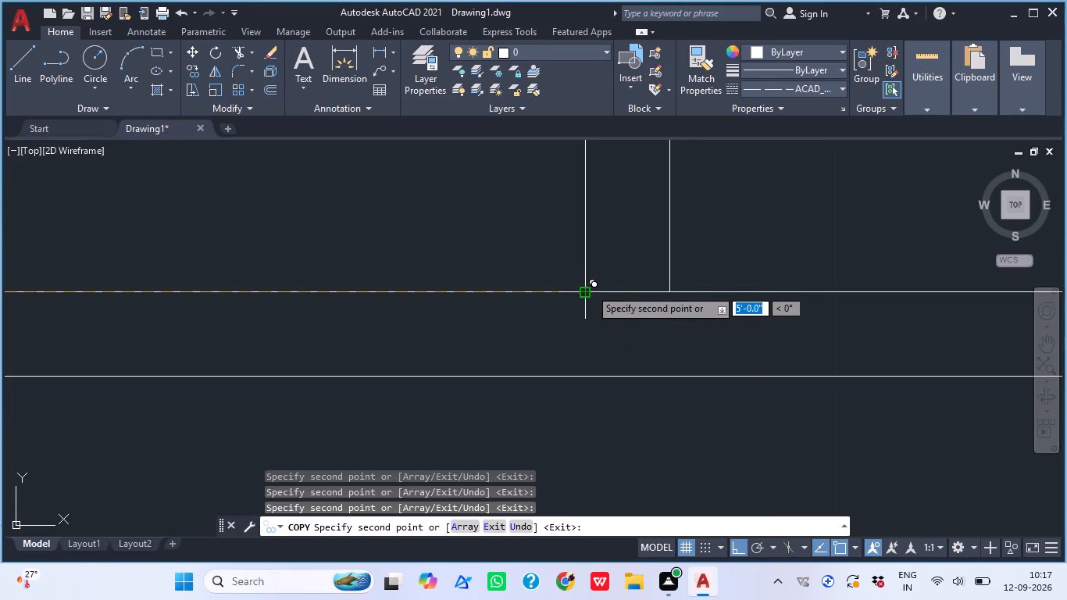
left_click(590, 289)
middle_click_drag(673, 334, 555, 366)
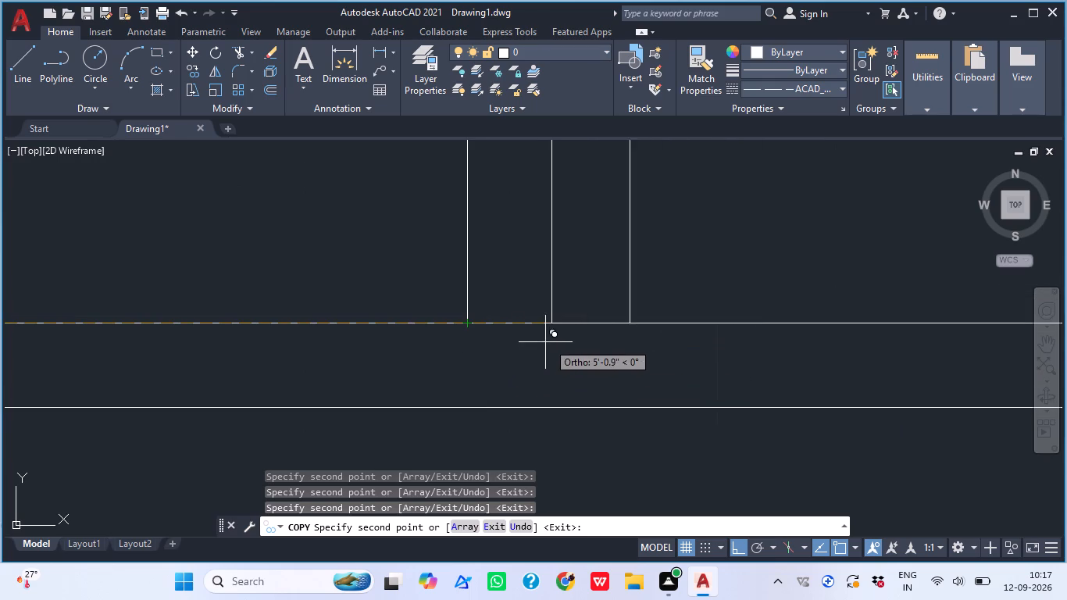
scroll(621, 358, "down", 1)
middle_click_drag(560, 378, 439, 372)
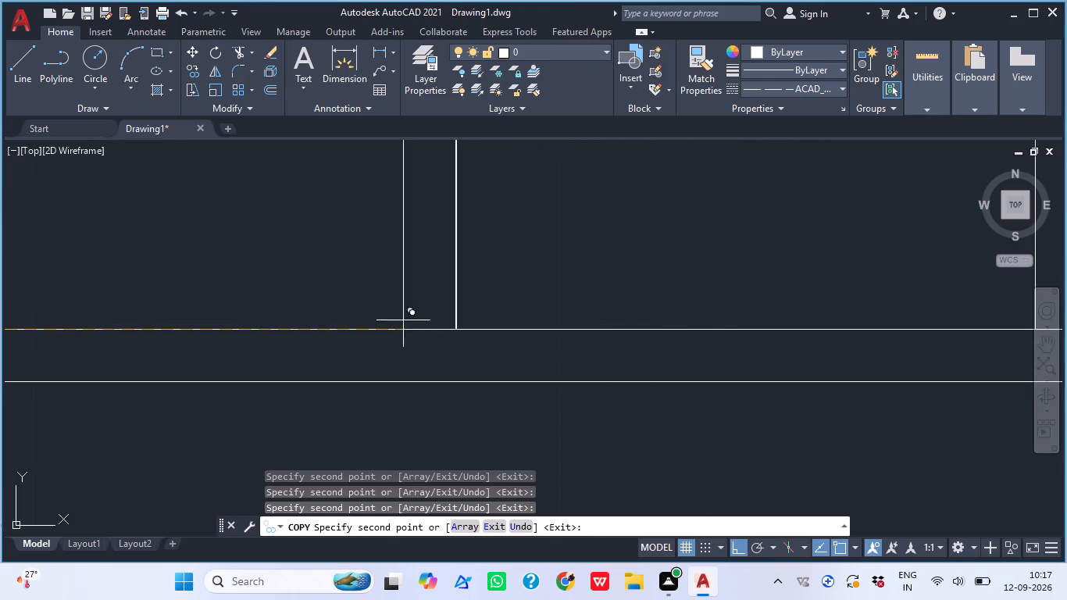
scroll(555, 309, "down", 4)
middle_click_drag(759, 328, 602, 344)
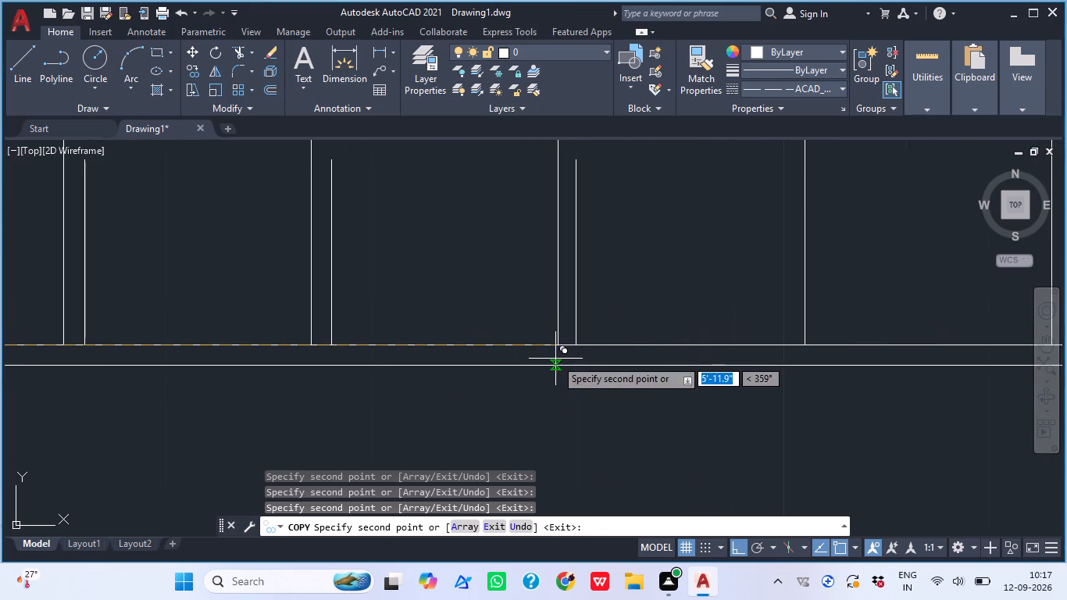
left_click(563, 348)
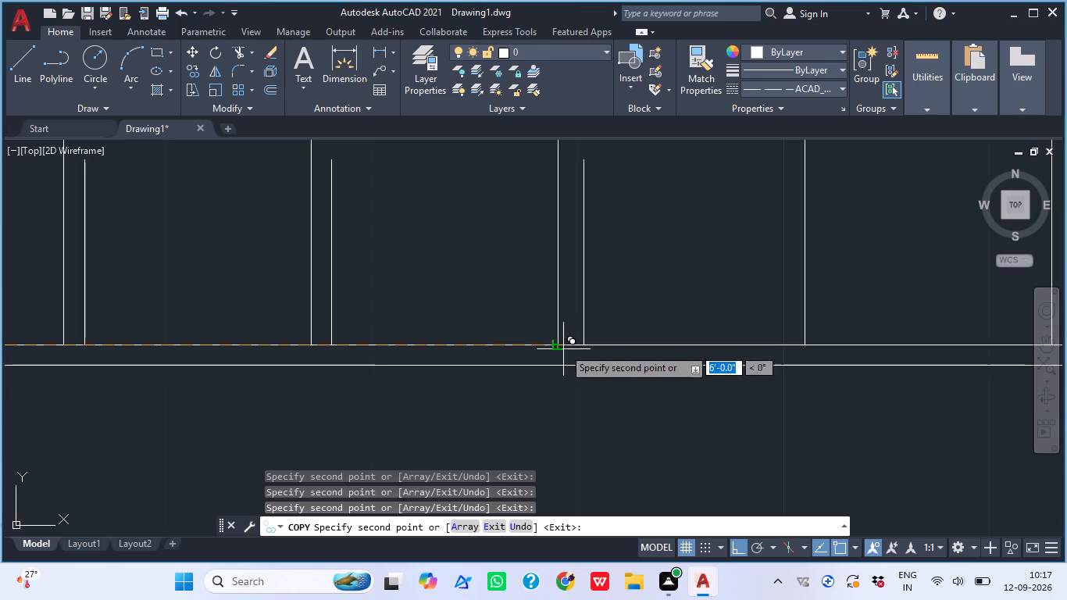
left_click(801, 345)
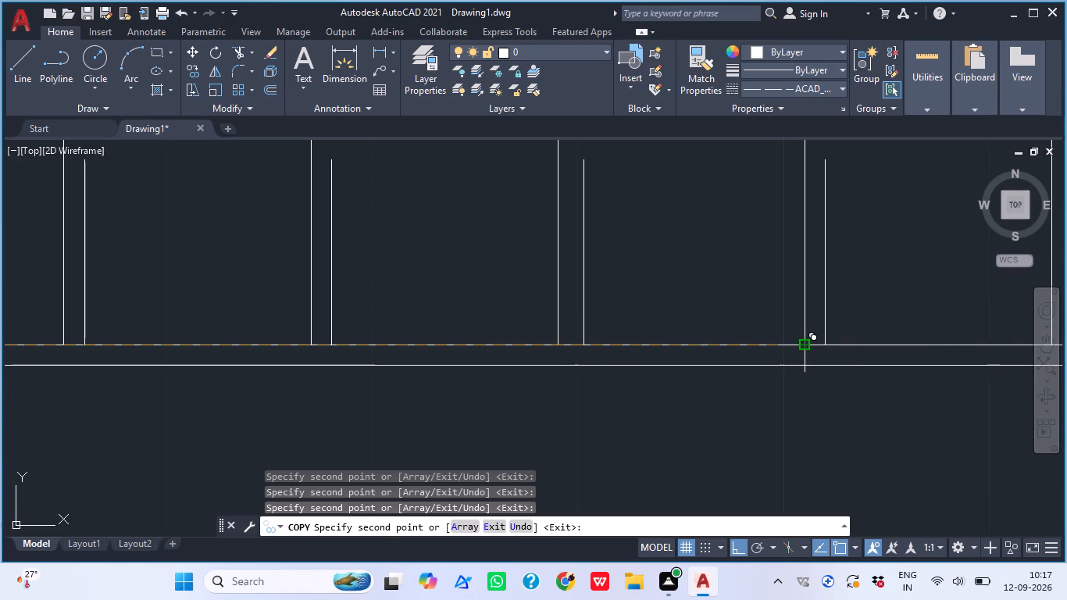
scroll(869, 323, "down", 1)
middle_click_drag(833, 352, 538, 373)
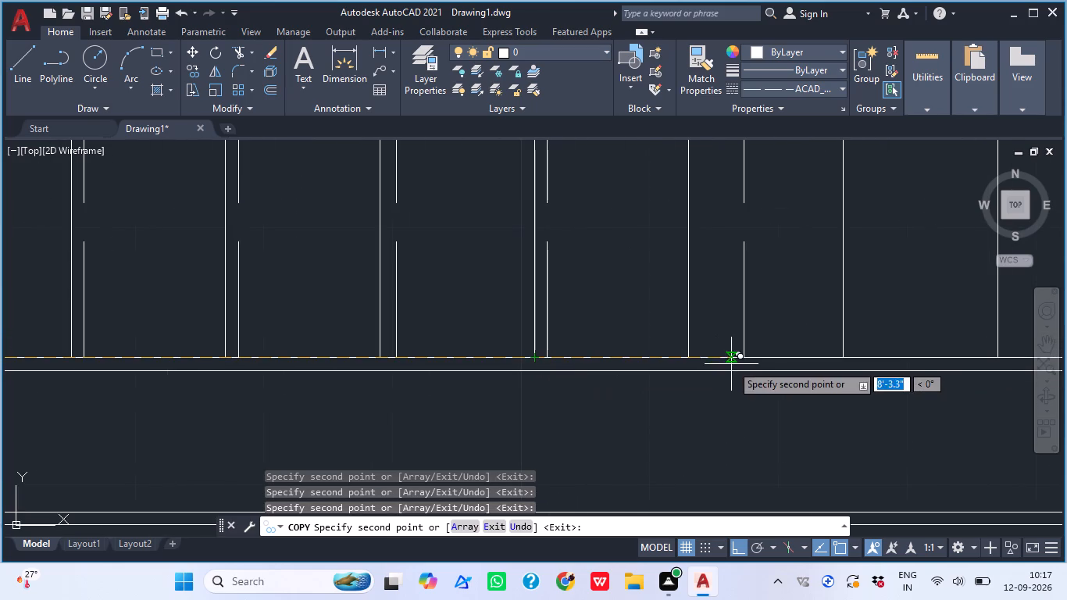
Place the remaining dashed line copies beside the lower flight's tread lines at 8', 9', 10' and 11' from the base point.
left_click(689, 361)
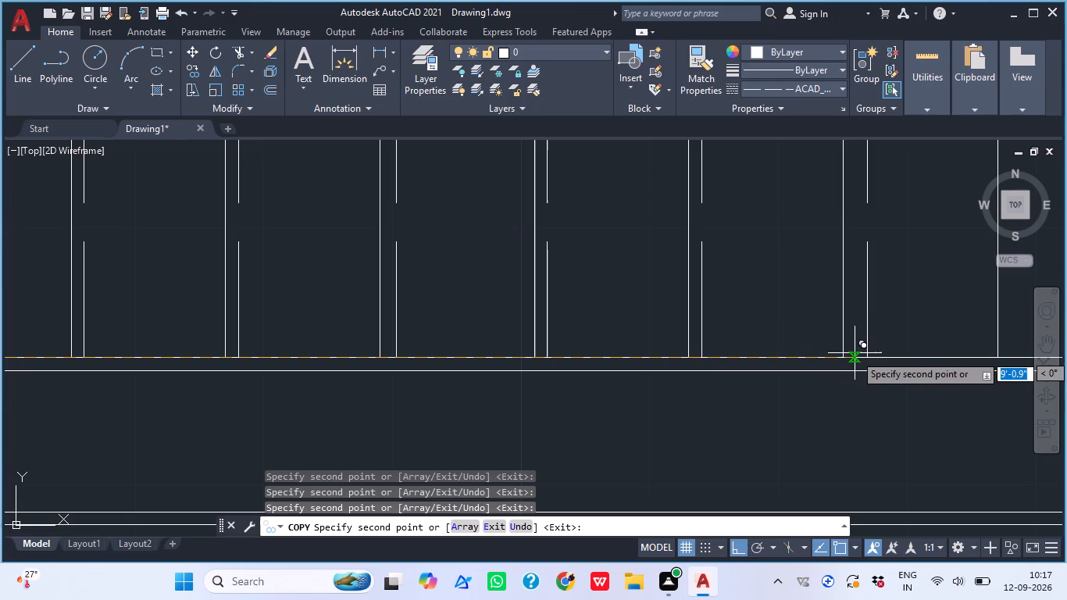
left_click(841, 359)
middle_click_drag(898, 341, 562, 345)
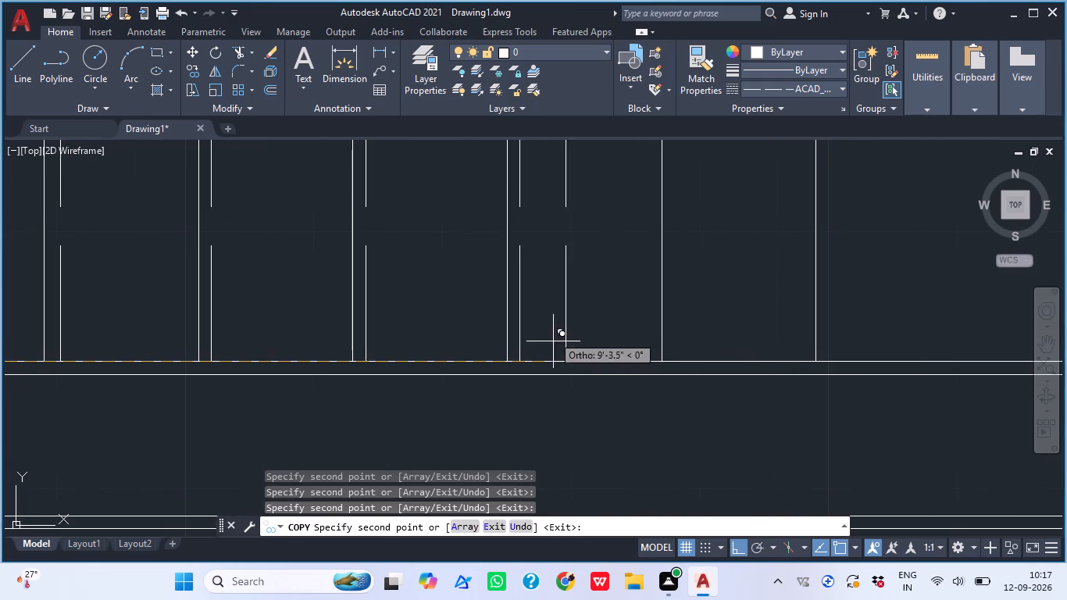
left_click(665, 360)
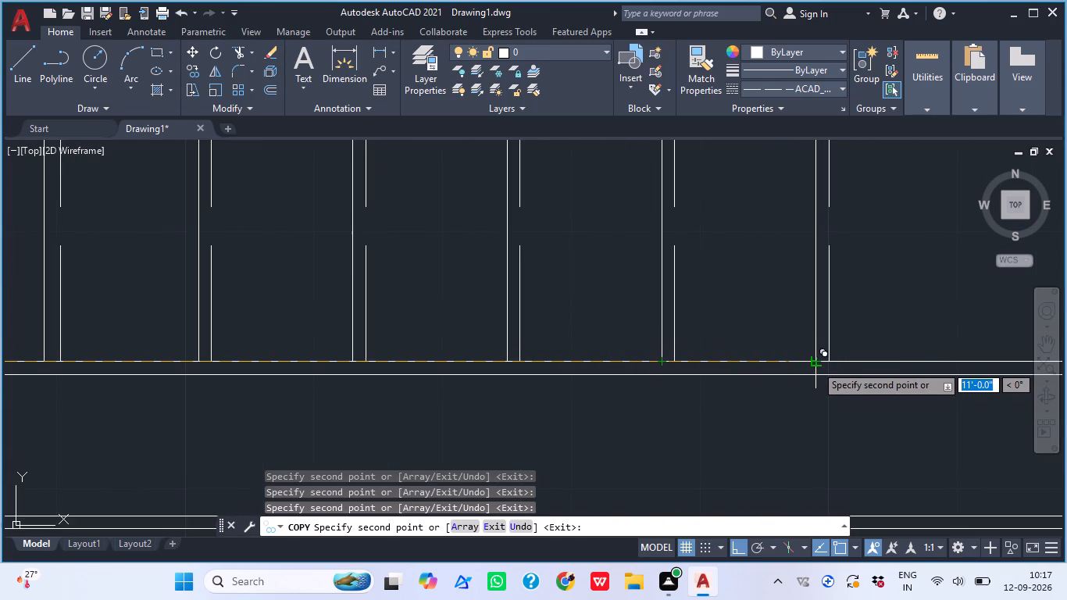
left_click(815, 364)
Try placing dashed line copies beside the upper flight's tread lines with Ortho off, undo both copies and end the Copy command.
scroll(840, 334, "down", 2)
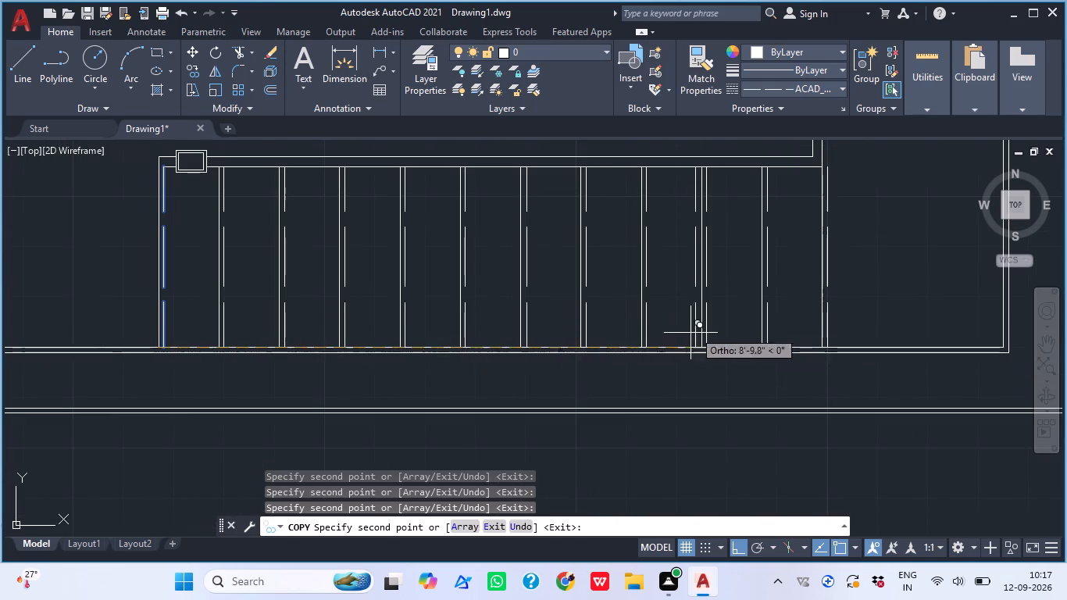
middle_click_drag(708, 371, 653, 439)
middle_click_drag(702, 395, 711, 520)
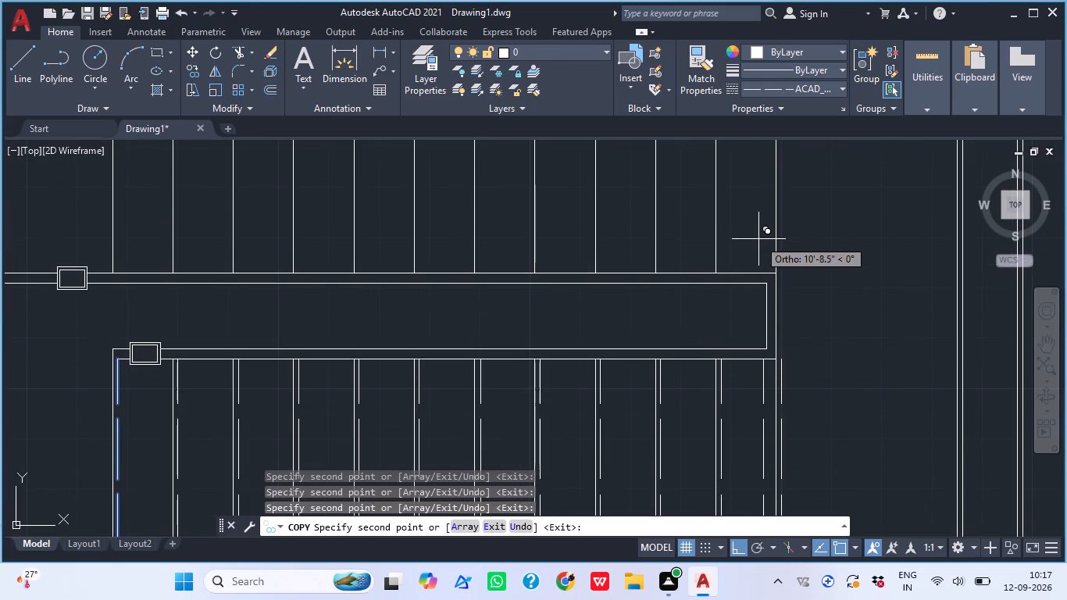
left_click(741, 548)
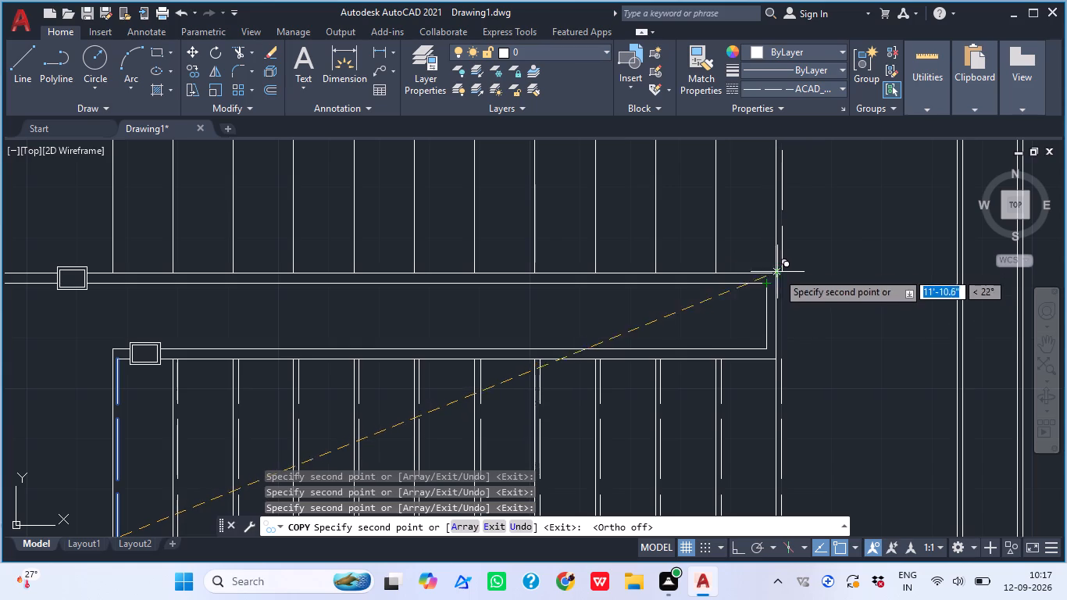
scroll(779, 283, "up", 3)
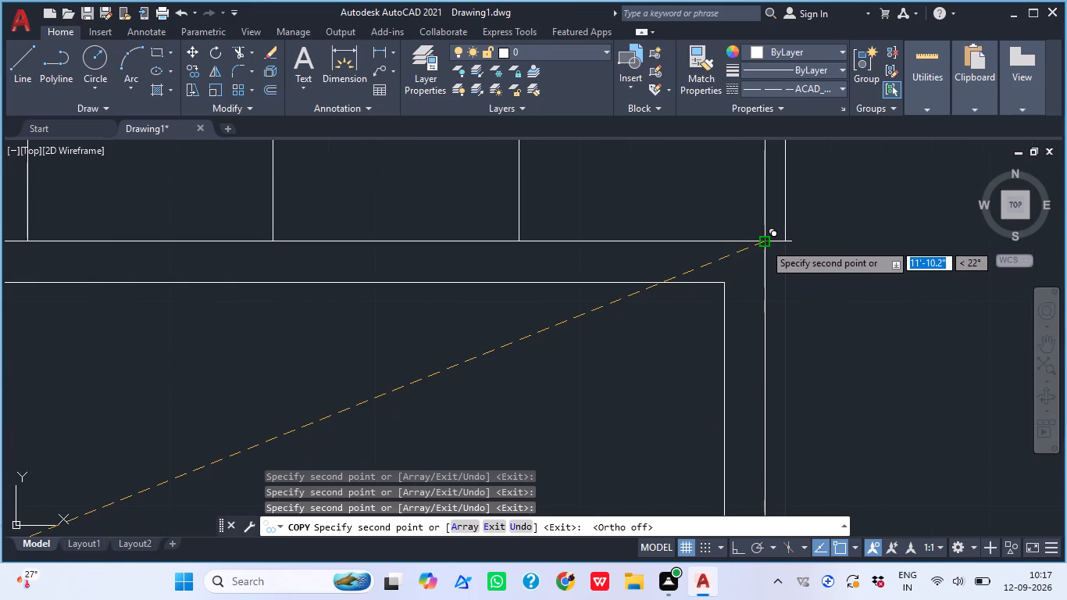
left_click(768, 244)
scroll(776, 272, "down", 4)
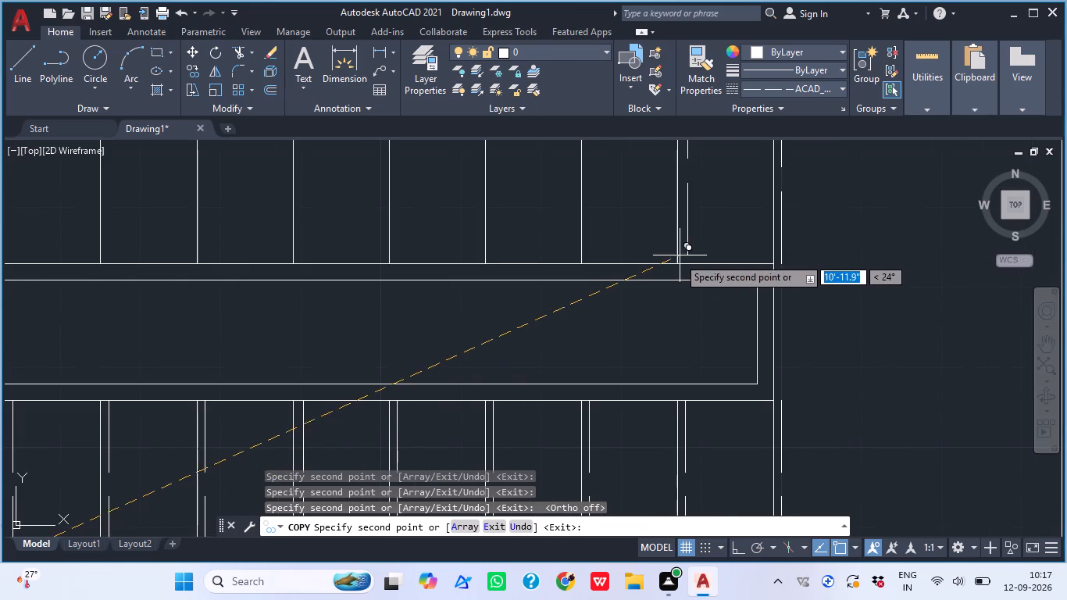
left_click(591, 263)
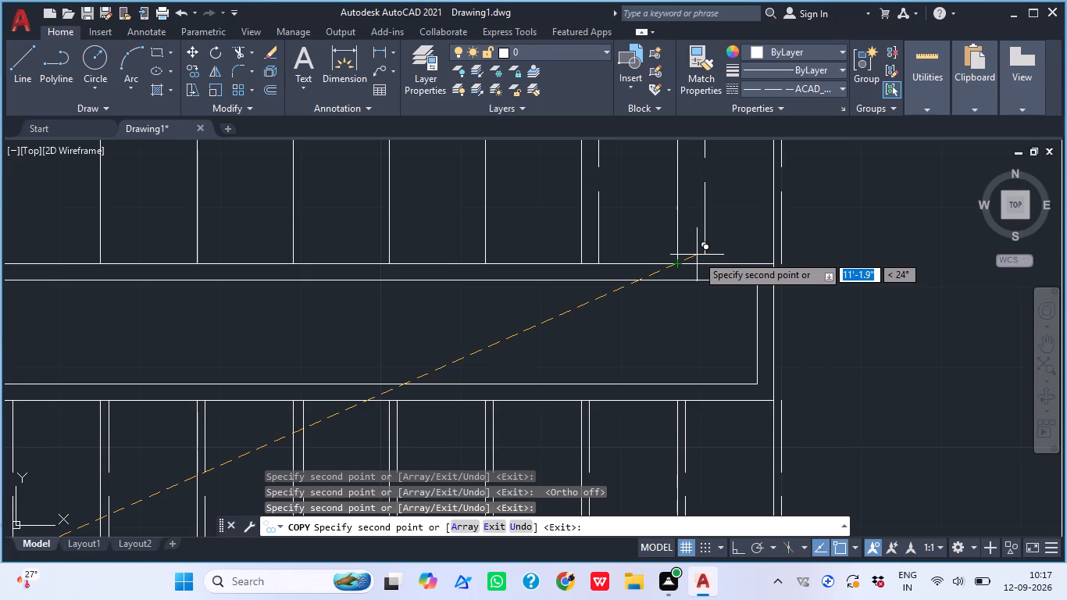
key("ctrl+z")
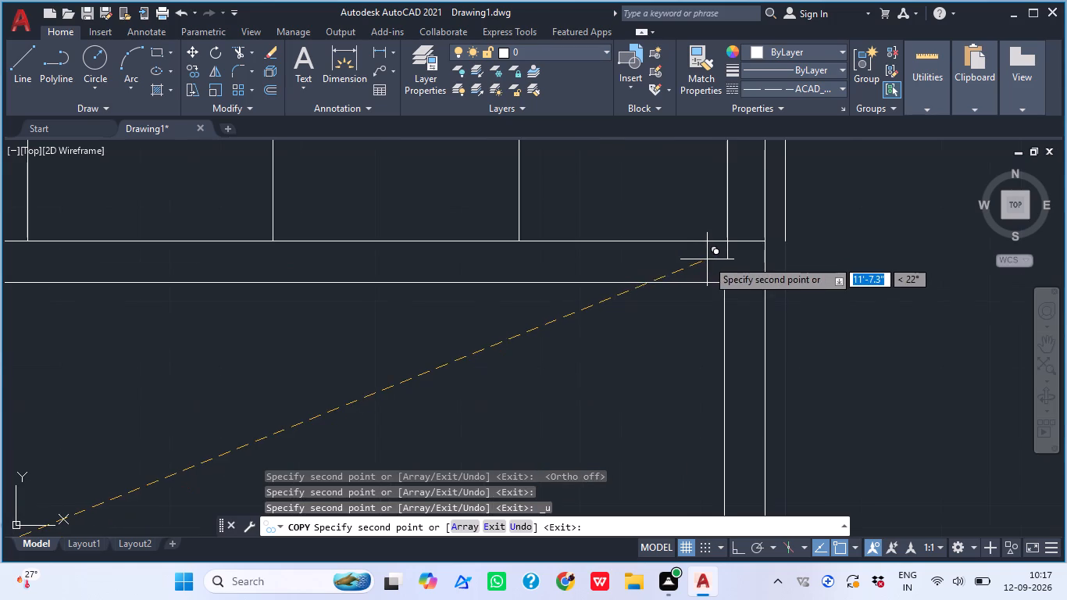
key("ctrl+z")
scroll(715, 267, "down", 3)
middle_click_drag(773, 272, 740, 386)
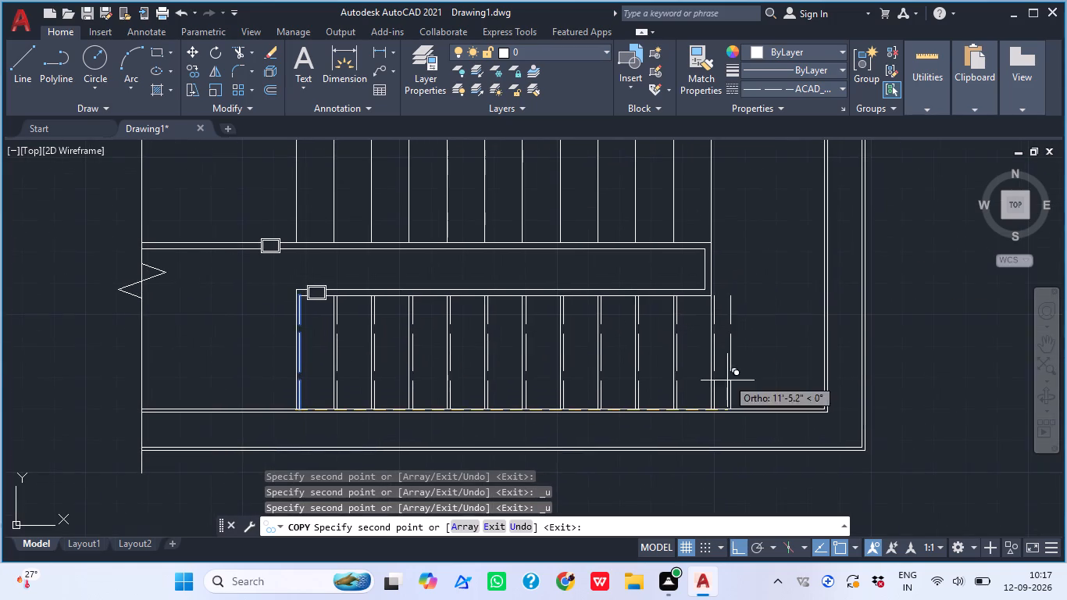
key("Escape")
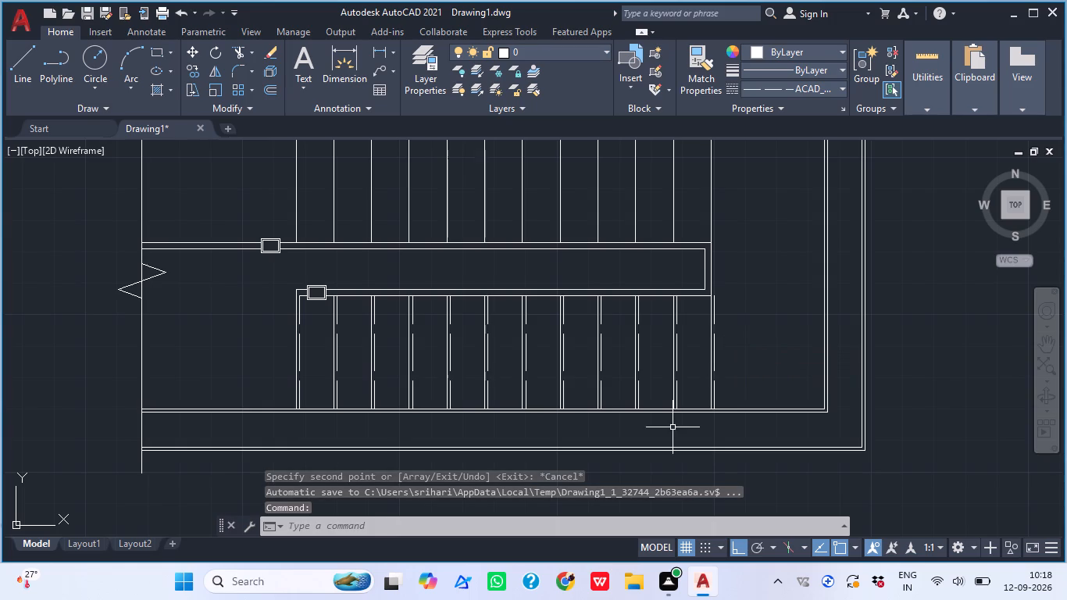
Mirror the lower flight's twelve dashed lines onto the upper flight about a horizontal axis through the midpoint of the inner frame's end line.
scroll(675, 427, "up", 2)
left_click(775, 258)
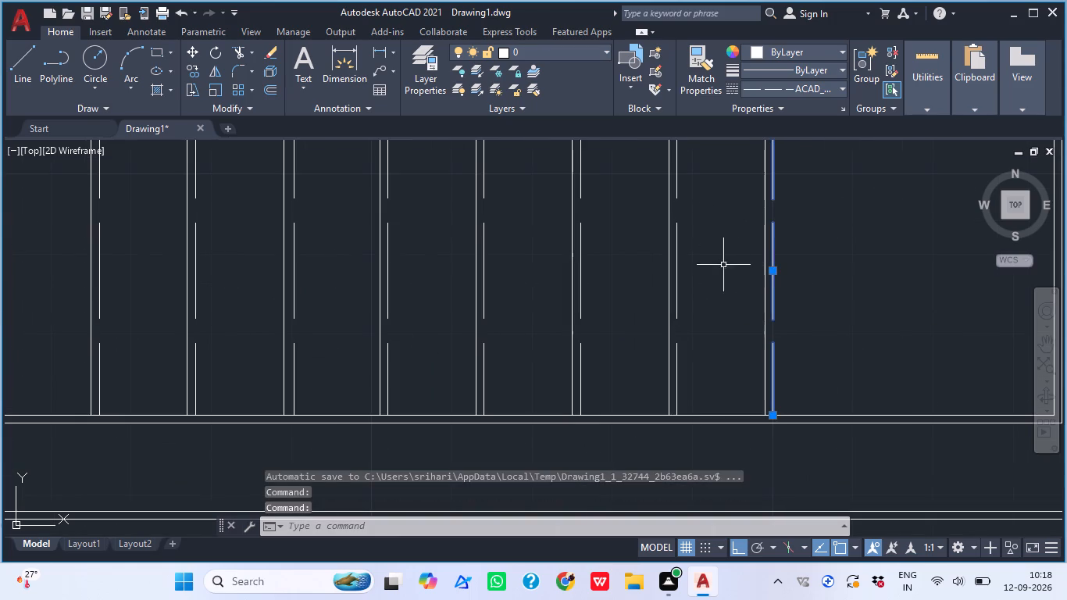
left_click(675, 255)
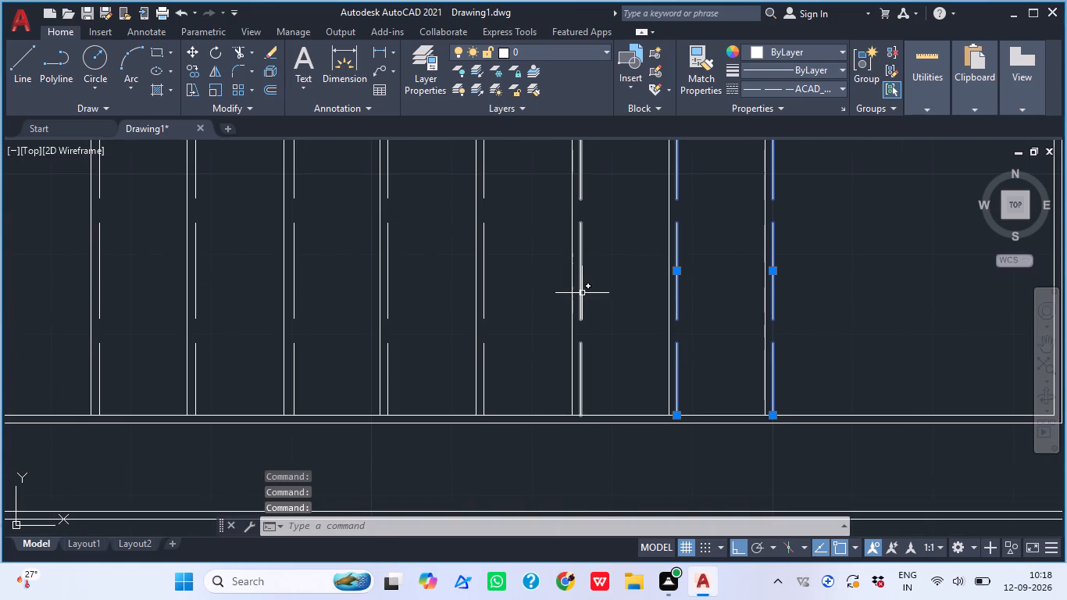
left_click(580, 293)
left_click(491, 281)
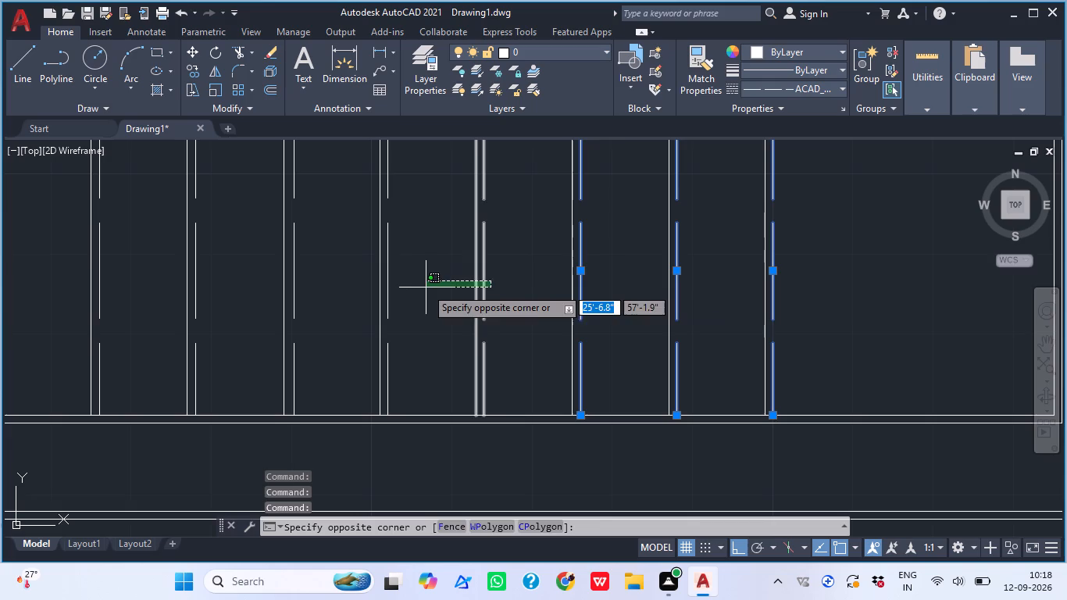
left_click(481, 278)
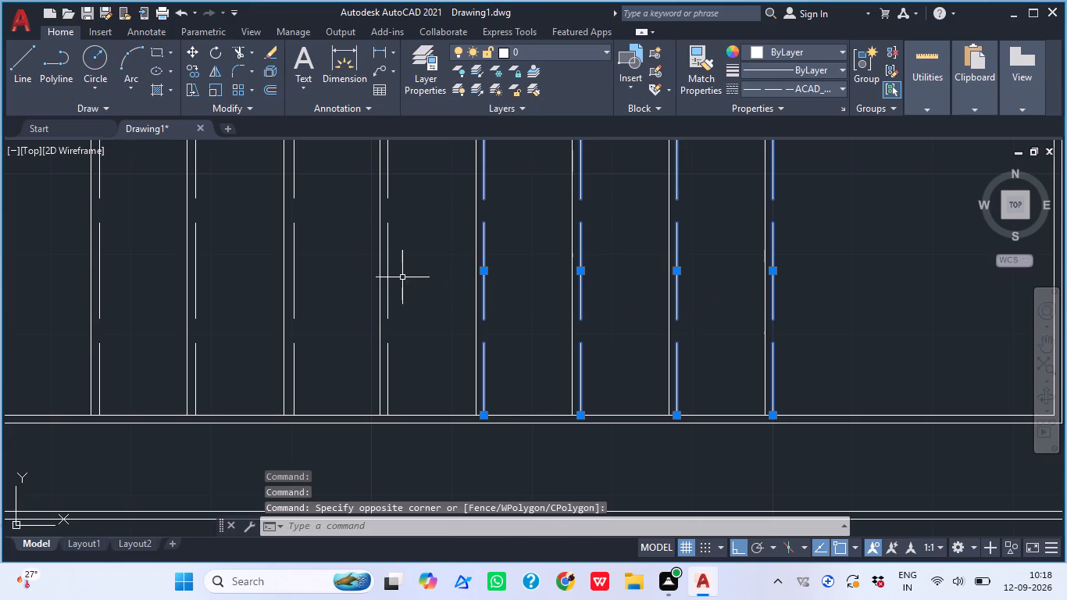
left_click(389, 275)
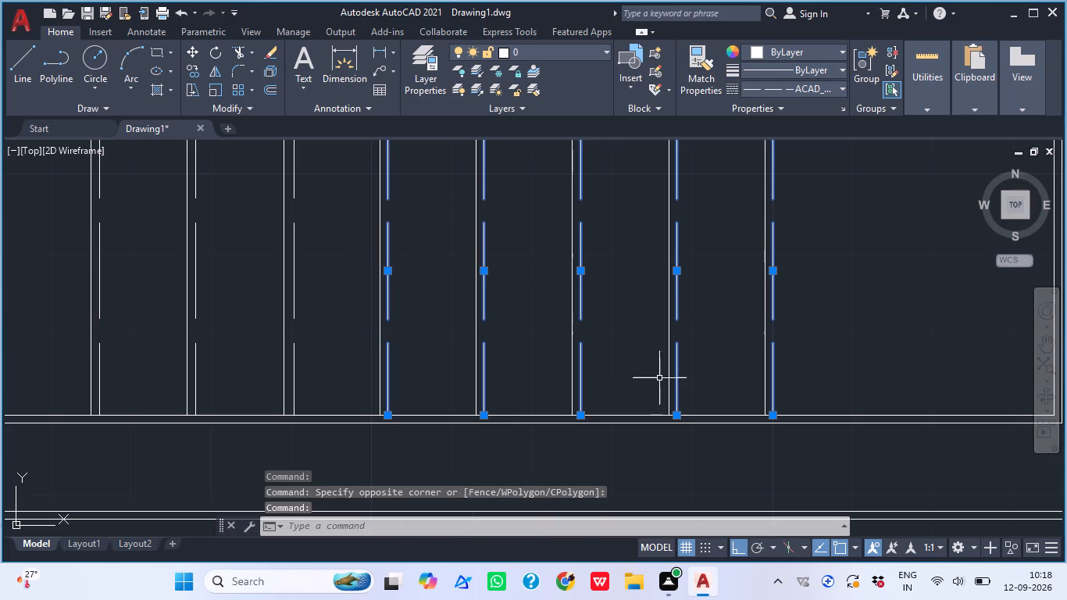
scroll(591, 311, "down", 1)
middle_click_drag(594, 311, 869, 281)
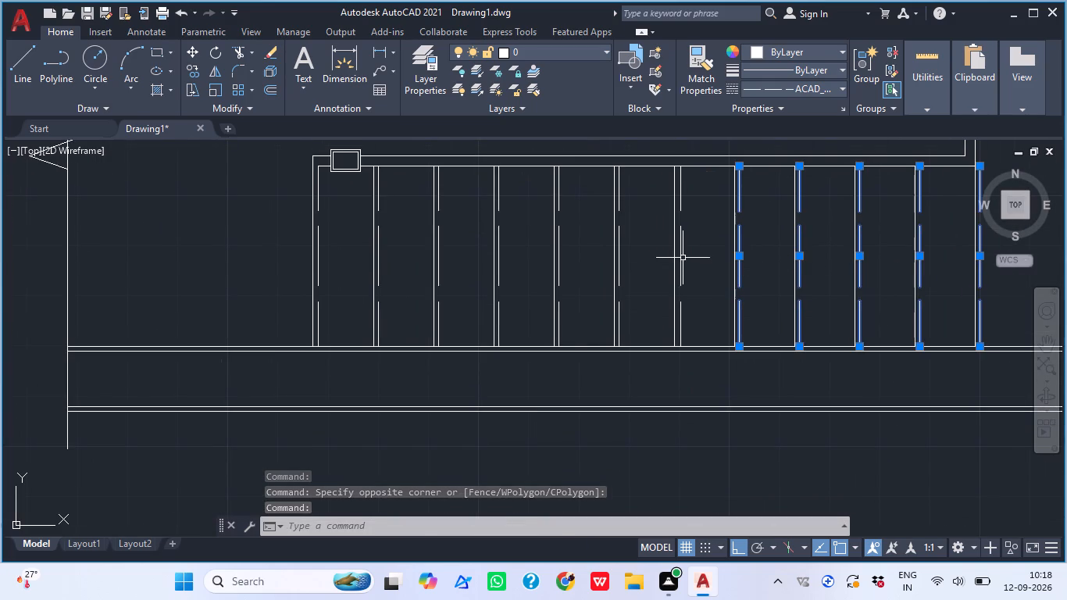
left_click(677, 255)
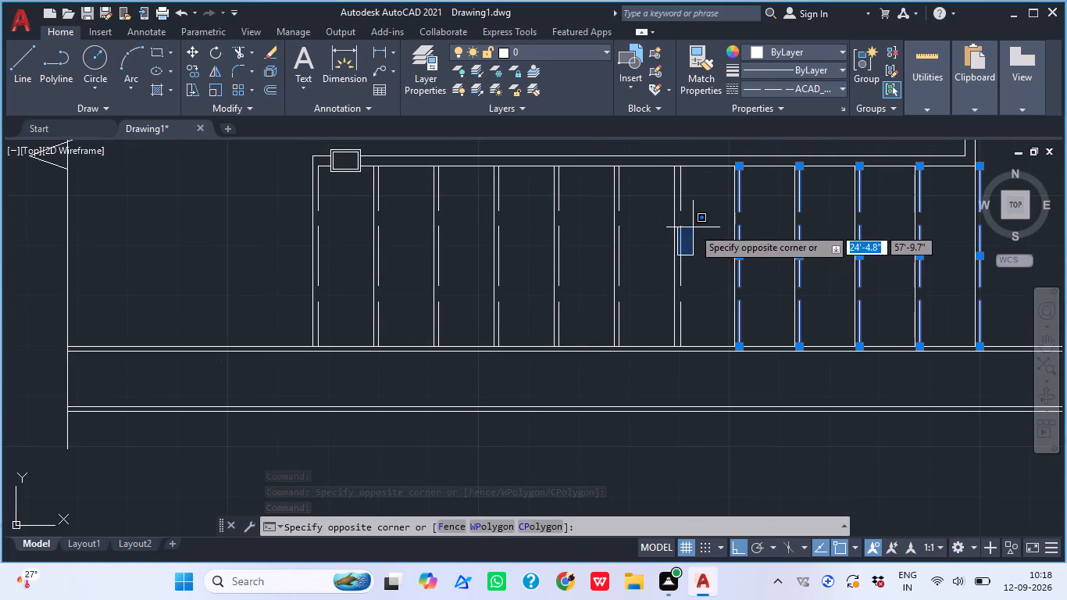
left_click(693, 232)
scroll(682, 246, "up", 2)
left_click(677, 235)
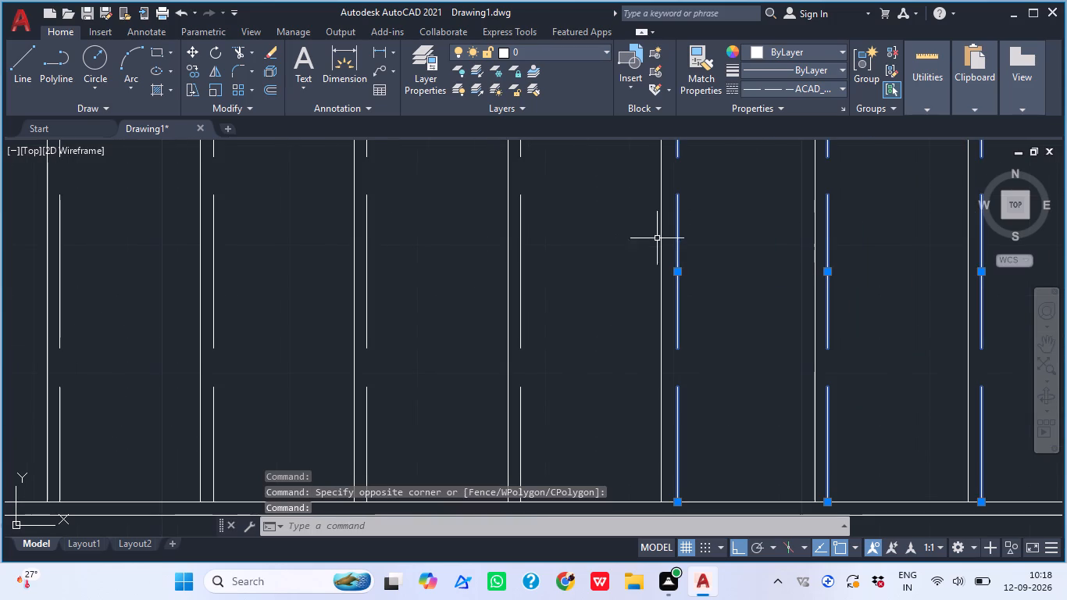
left_click(522, 244)
scroll(541, 248, "down", 2)
scroll(499, 257, "up", 1)
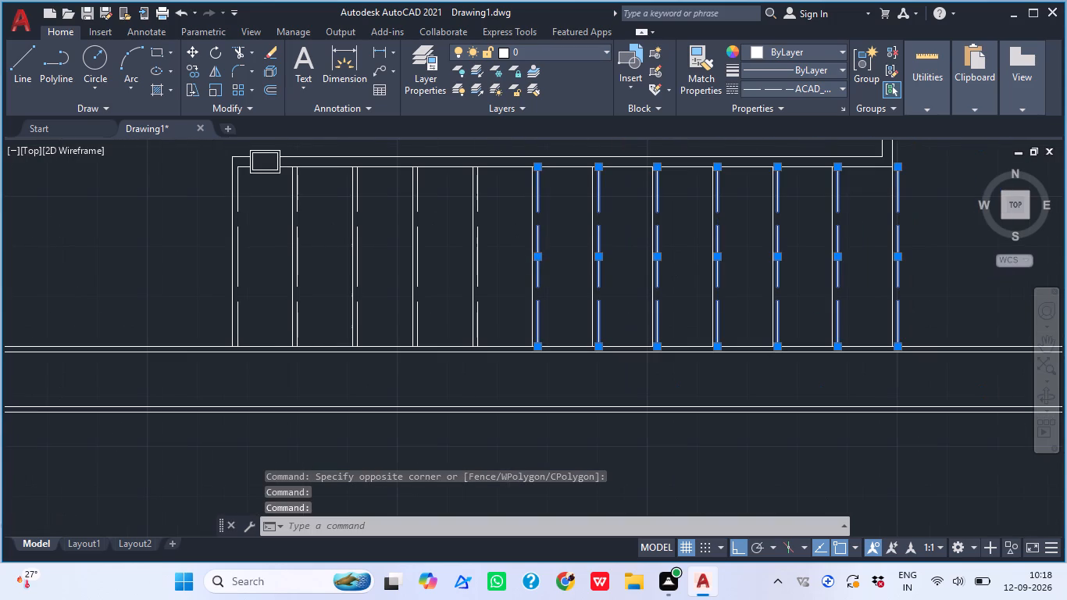
scroll(726, 480, "up", 1)
middle_click_drag(728, 480, 897, 478)
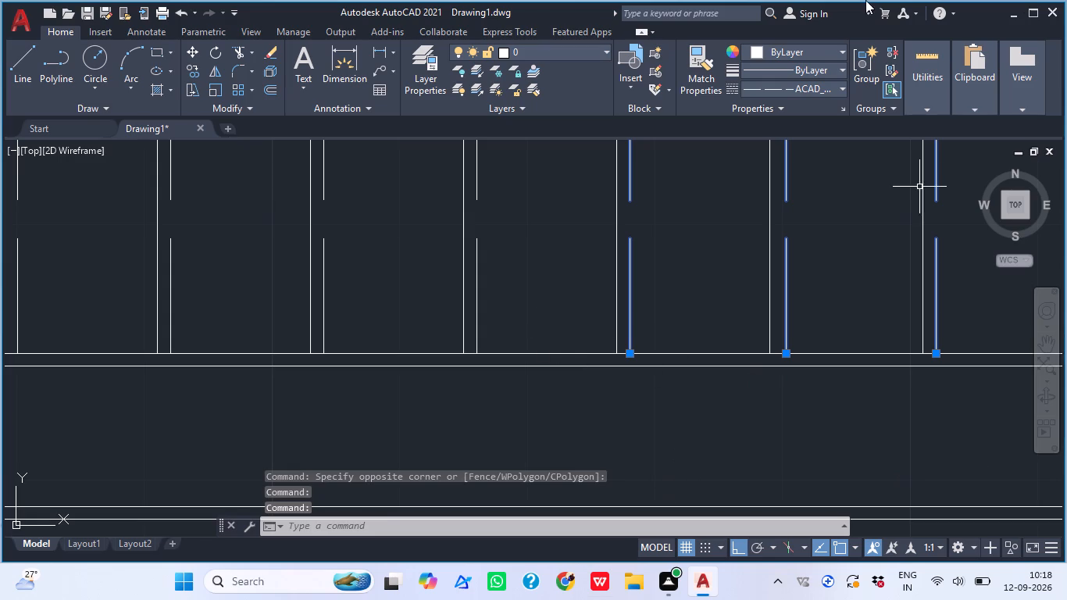
left_click(479, 262)
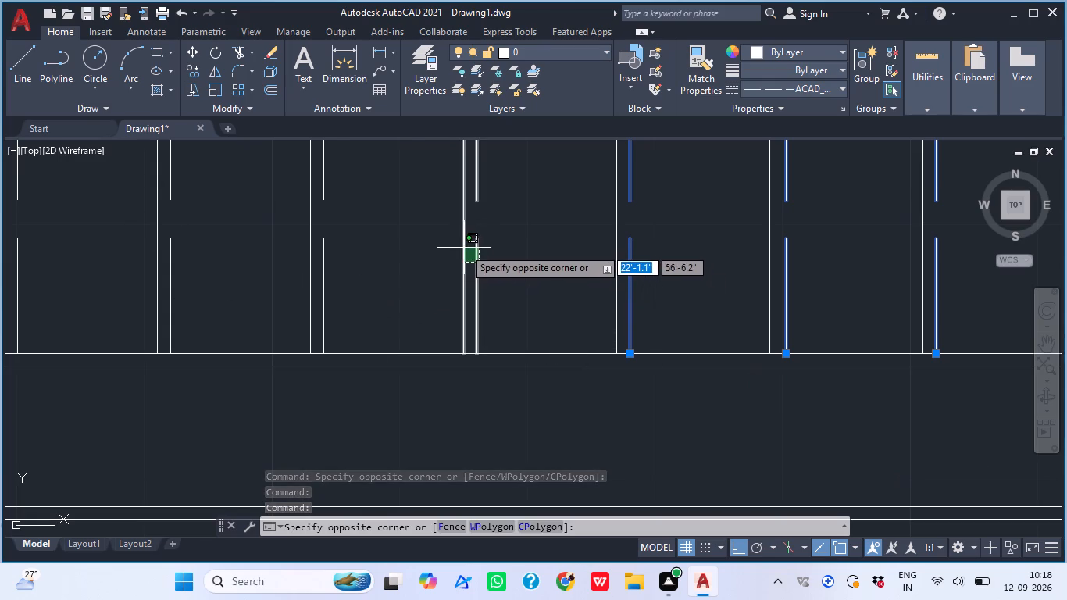
left_click(464, 248)
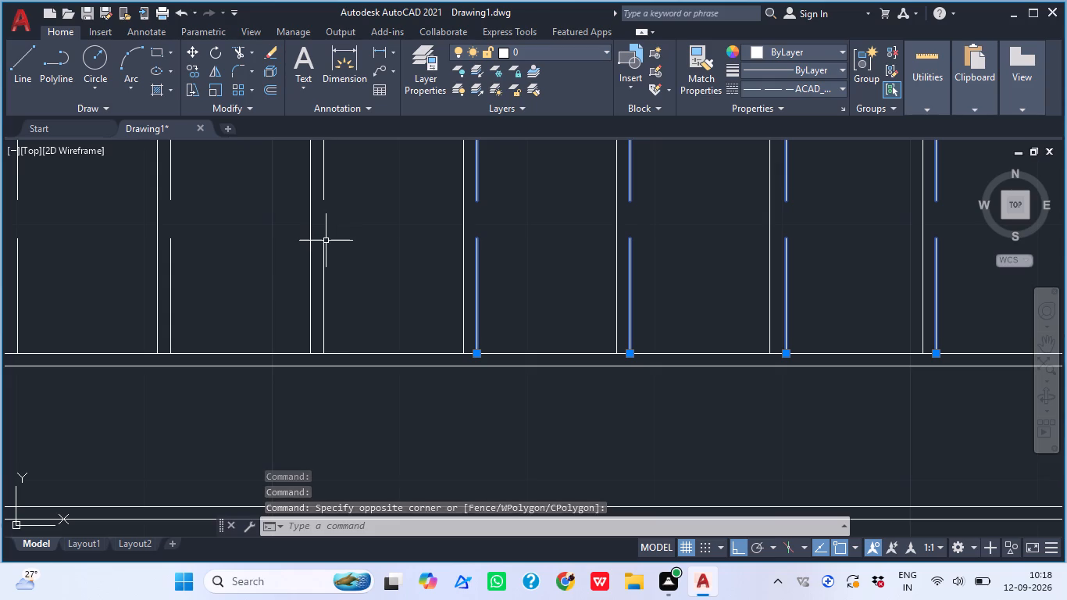
left_click(324, 245)
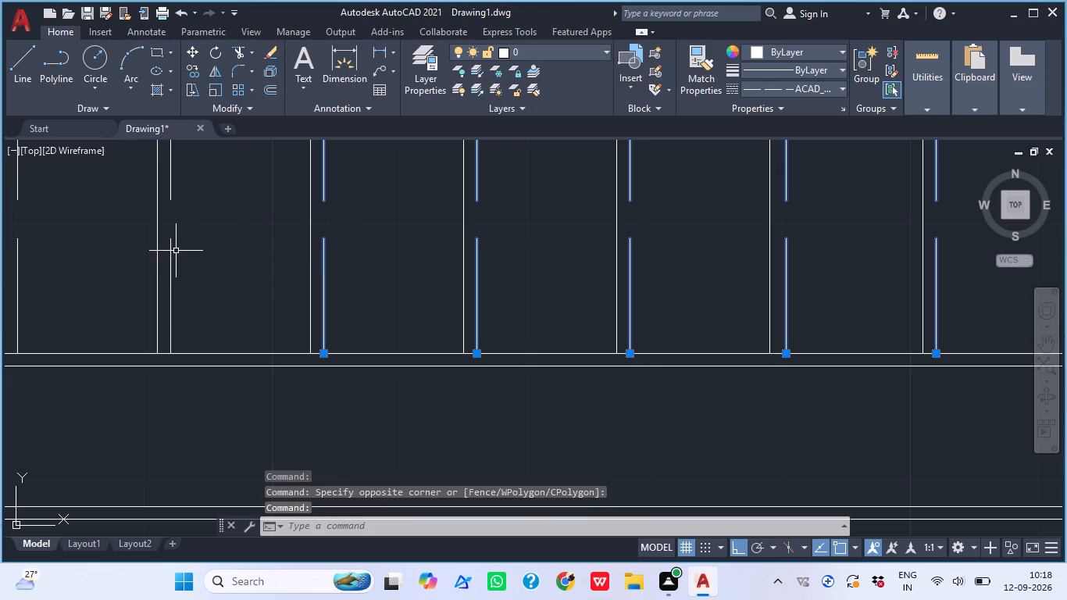
left_click(172, 243)
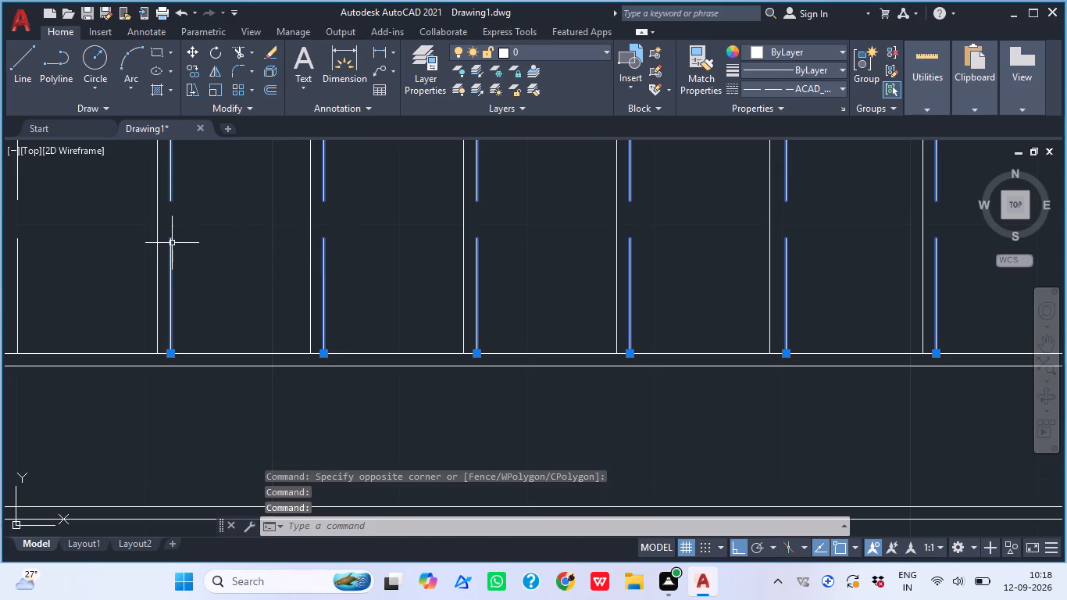
middle_click_drag(223, 303, 412, 309)
left_click(209, 267)
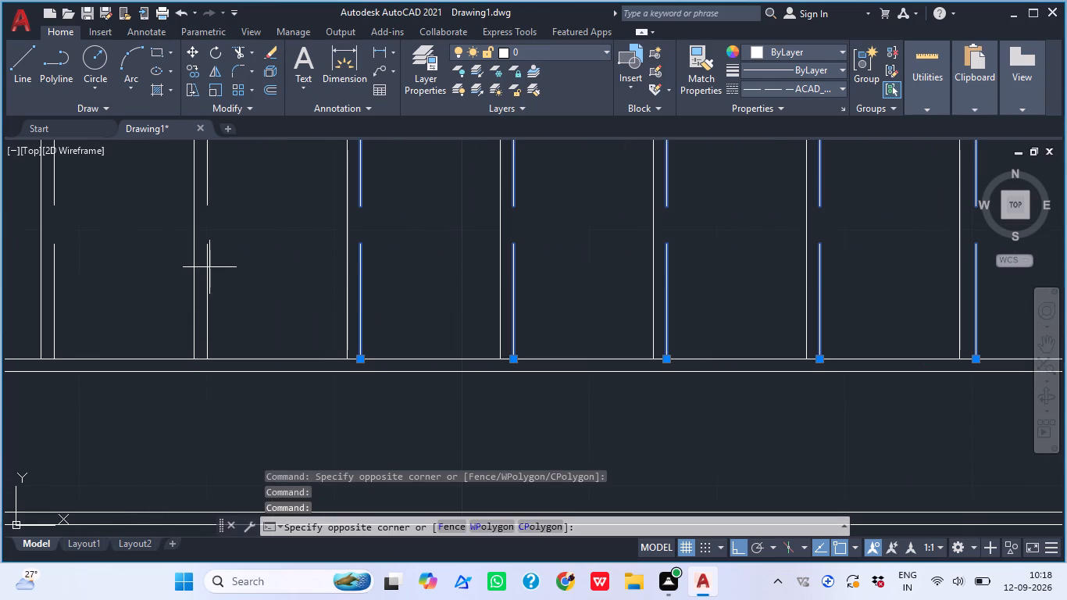
left_click(204, 243)
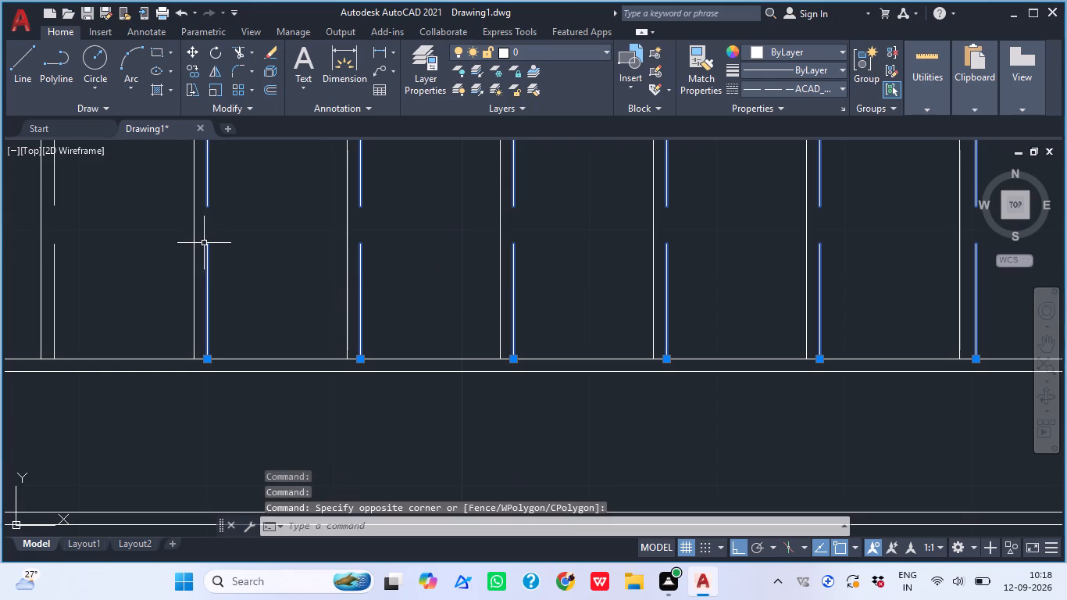
middle_click_drag(280, 290, 498, 304)
left_click(270, 260)
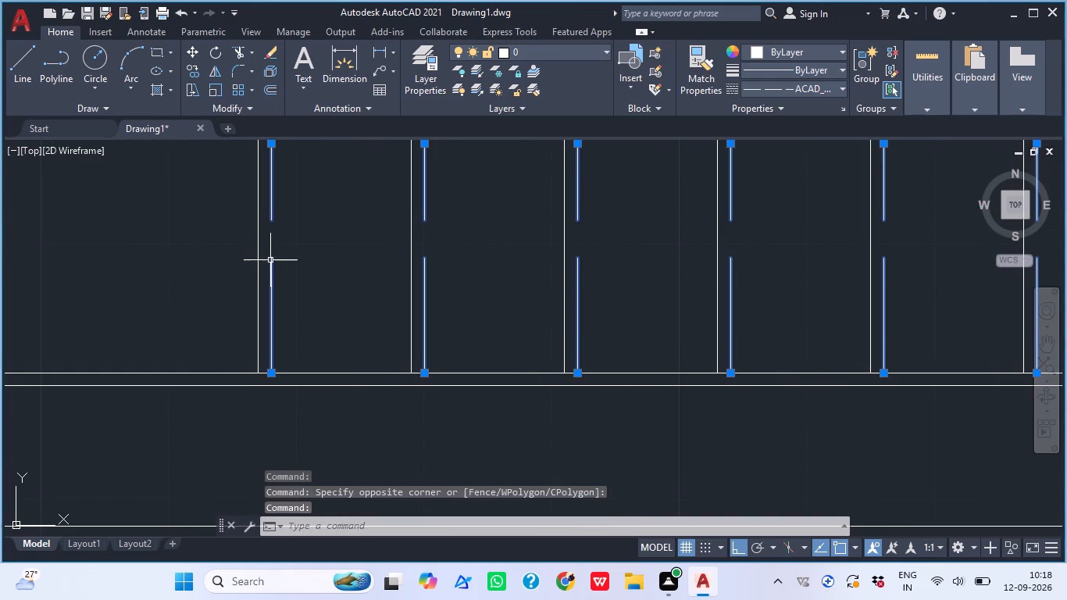
scroll(288, 271, "down", 5)
middle_click_drag(380, 309, 360, 384)
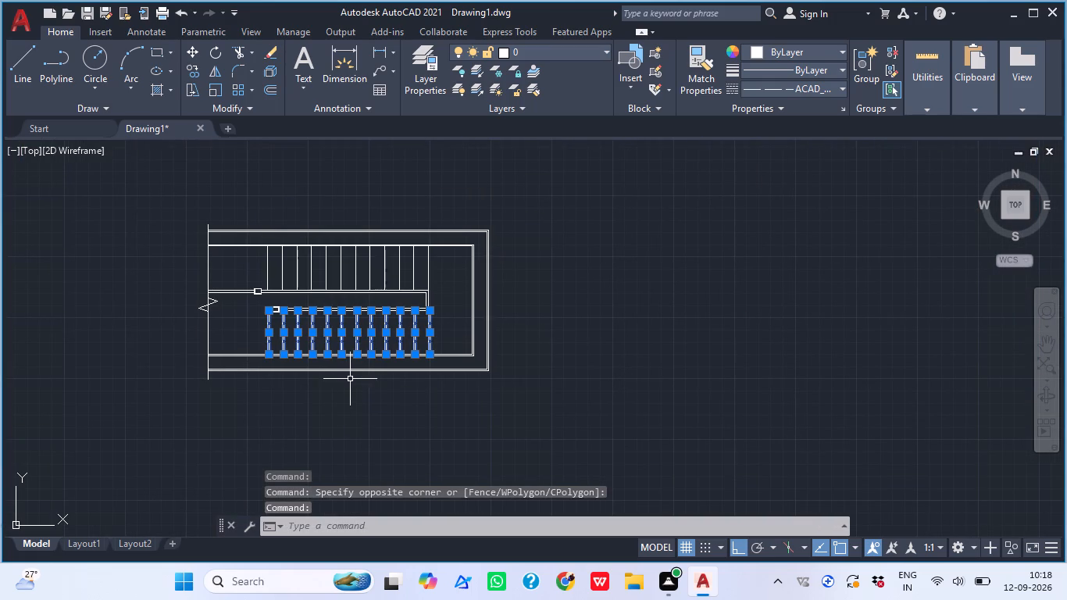
key("m")
type("I")
key("space")
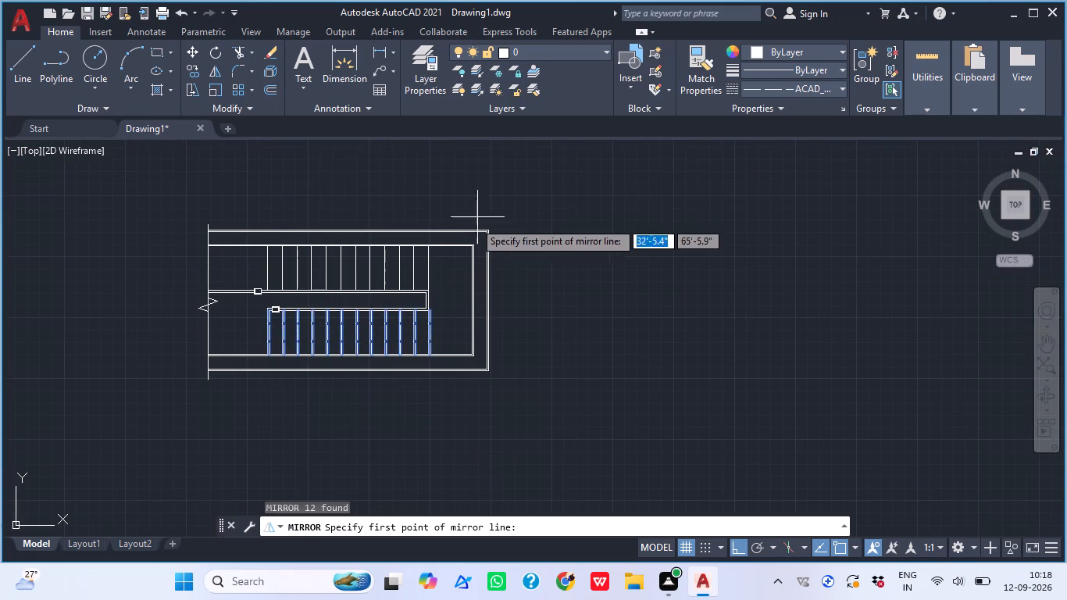
scroll(469, 280, "up", 2)
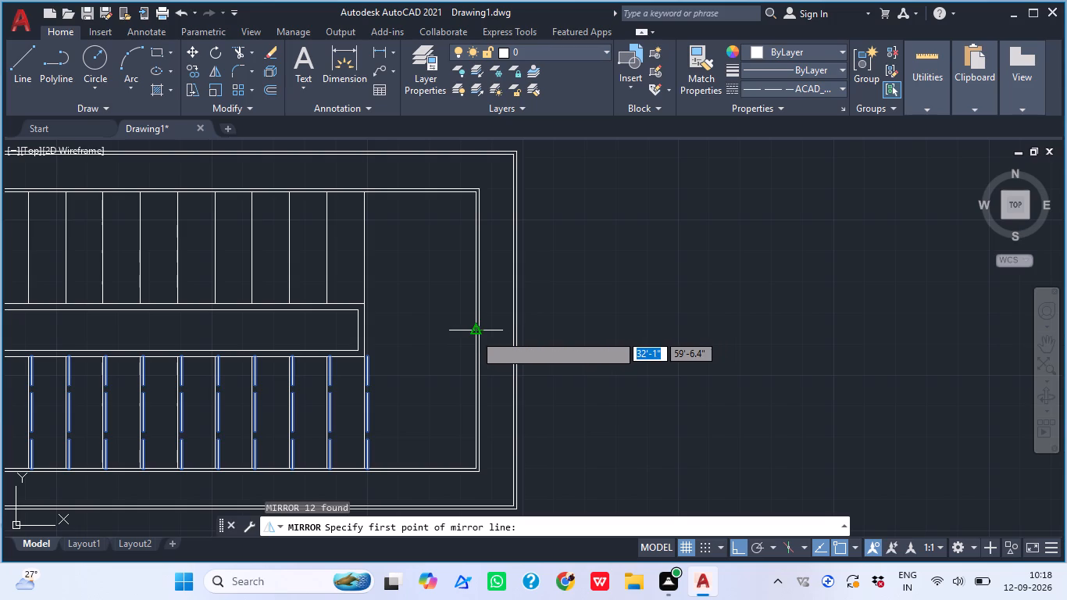
left_click(480, 334)
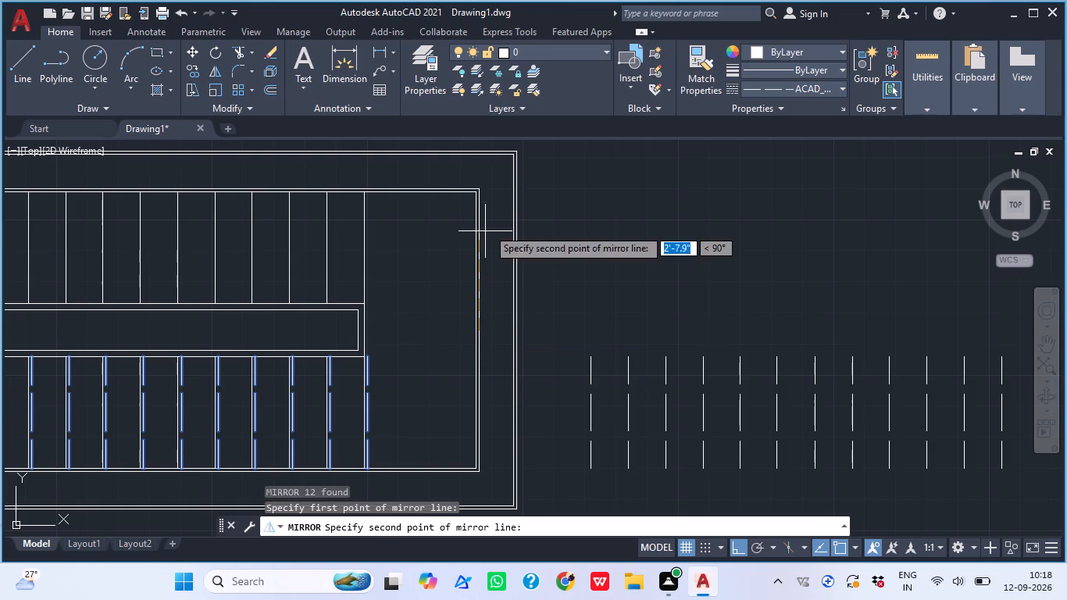
scroll(136, 226, "down", 3)
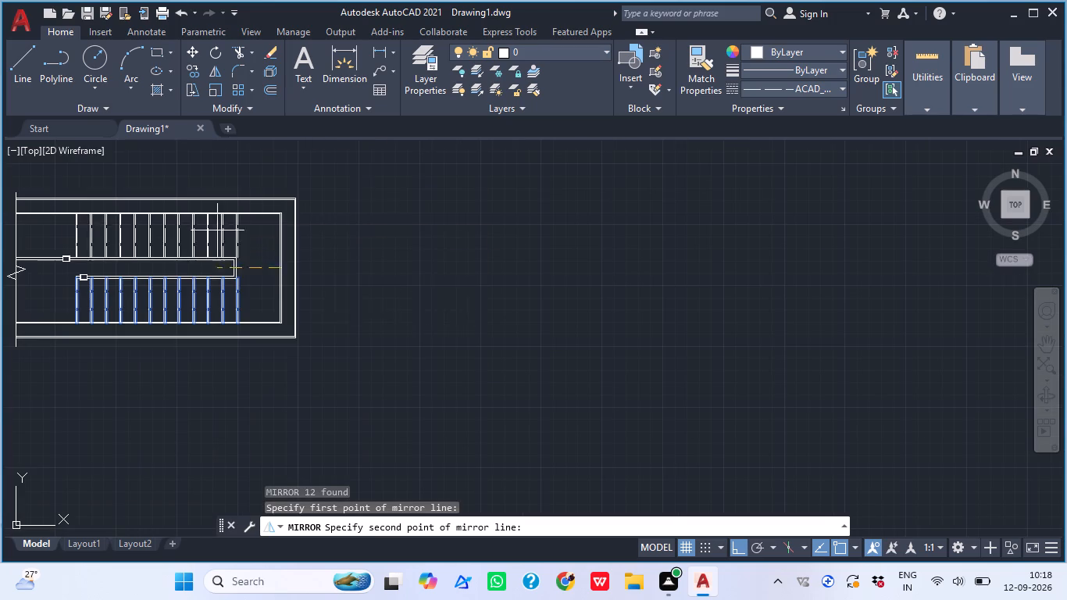
middle_click_drag(204, 268, 531, 276)
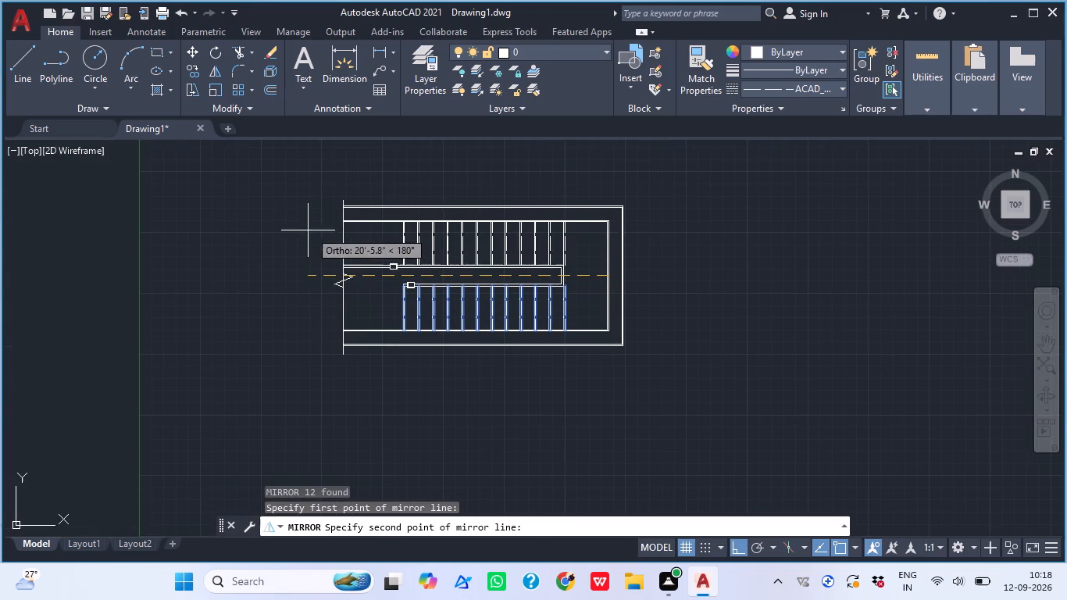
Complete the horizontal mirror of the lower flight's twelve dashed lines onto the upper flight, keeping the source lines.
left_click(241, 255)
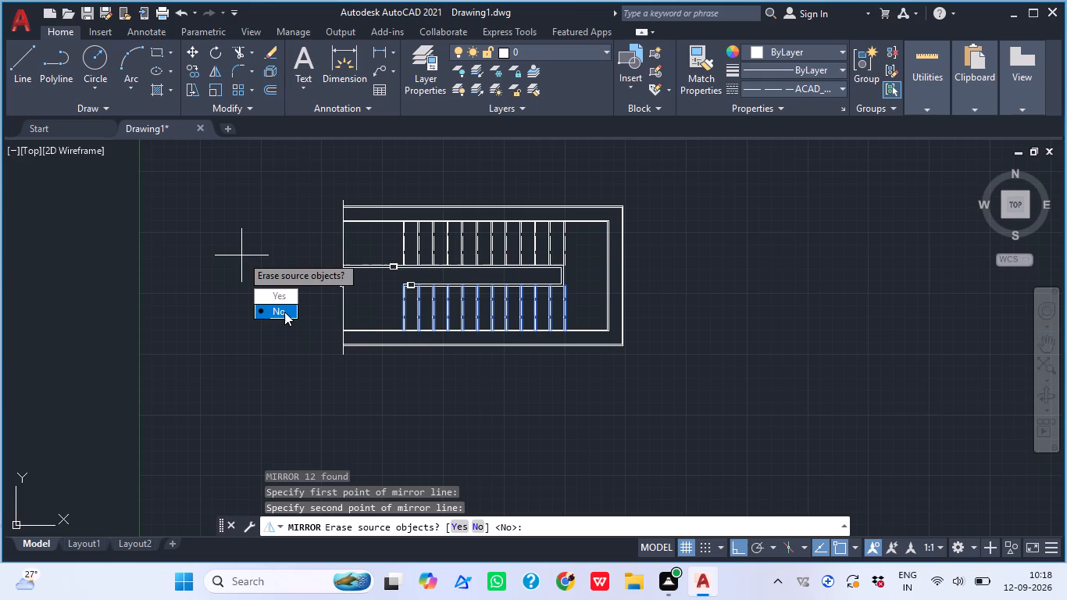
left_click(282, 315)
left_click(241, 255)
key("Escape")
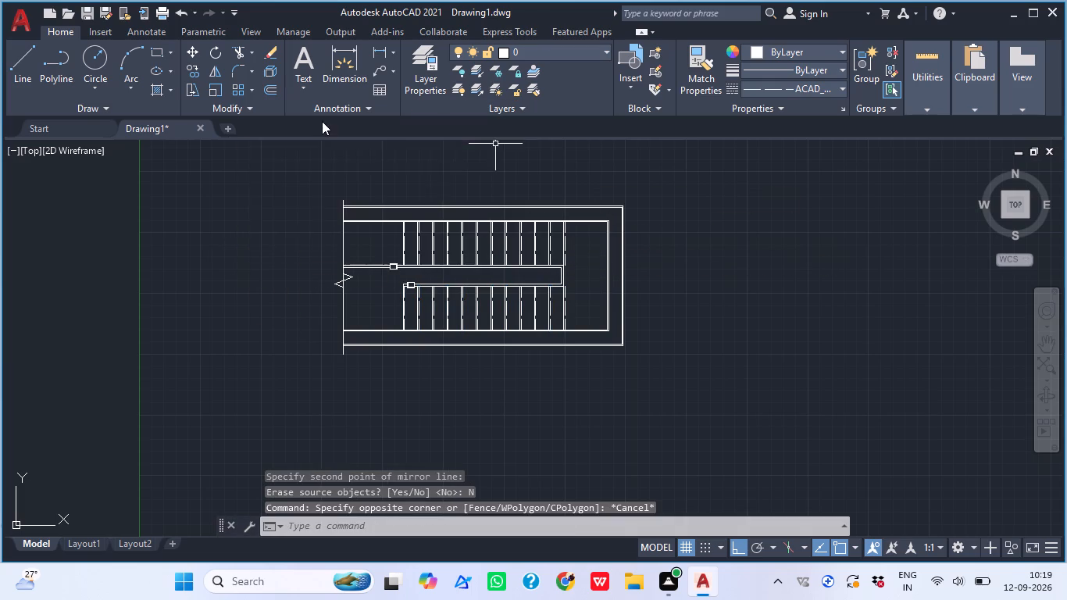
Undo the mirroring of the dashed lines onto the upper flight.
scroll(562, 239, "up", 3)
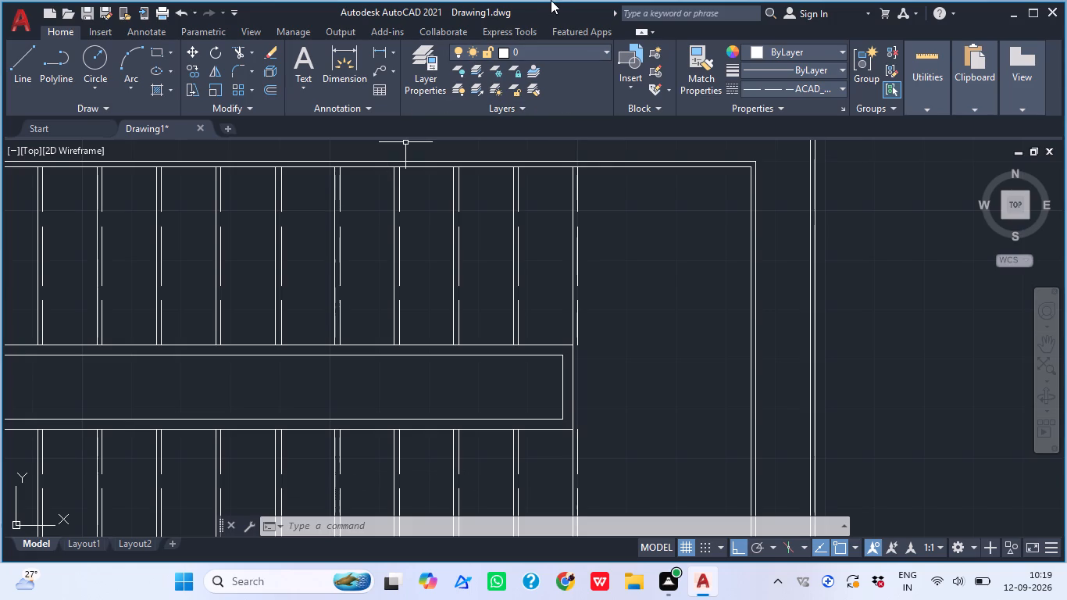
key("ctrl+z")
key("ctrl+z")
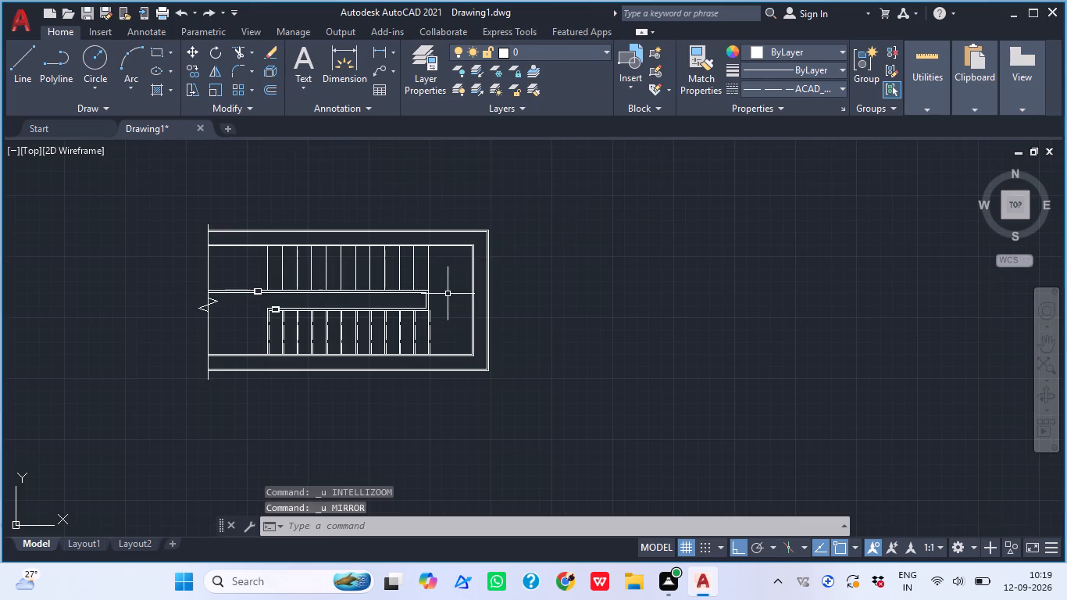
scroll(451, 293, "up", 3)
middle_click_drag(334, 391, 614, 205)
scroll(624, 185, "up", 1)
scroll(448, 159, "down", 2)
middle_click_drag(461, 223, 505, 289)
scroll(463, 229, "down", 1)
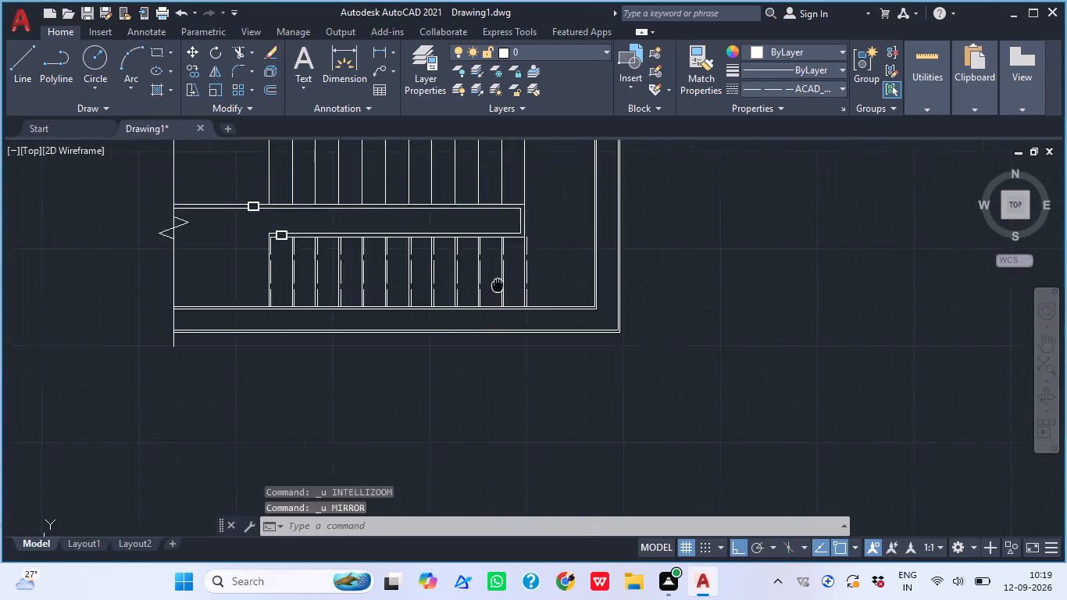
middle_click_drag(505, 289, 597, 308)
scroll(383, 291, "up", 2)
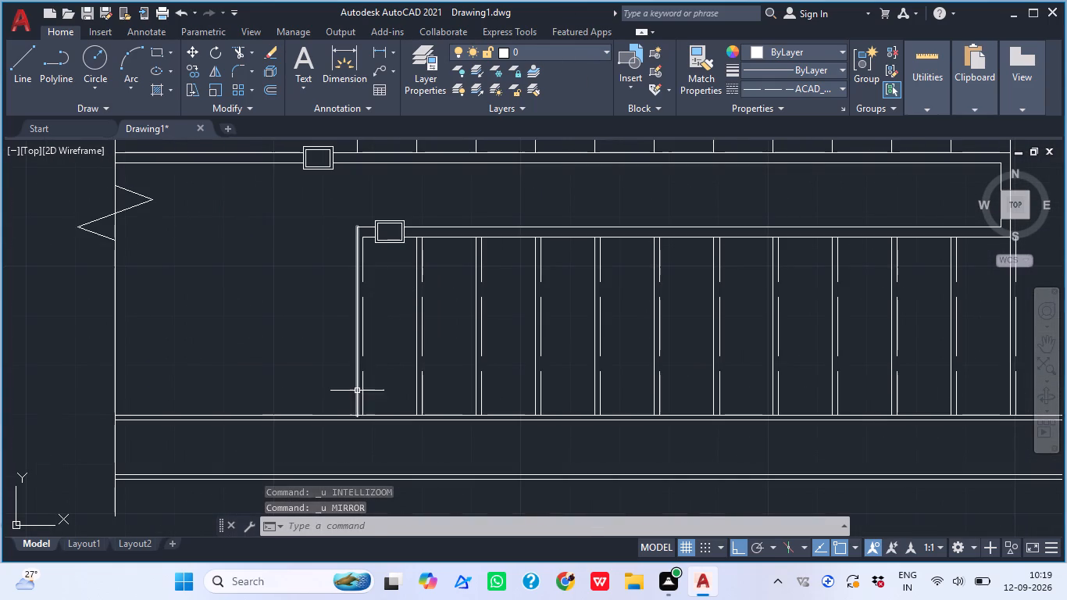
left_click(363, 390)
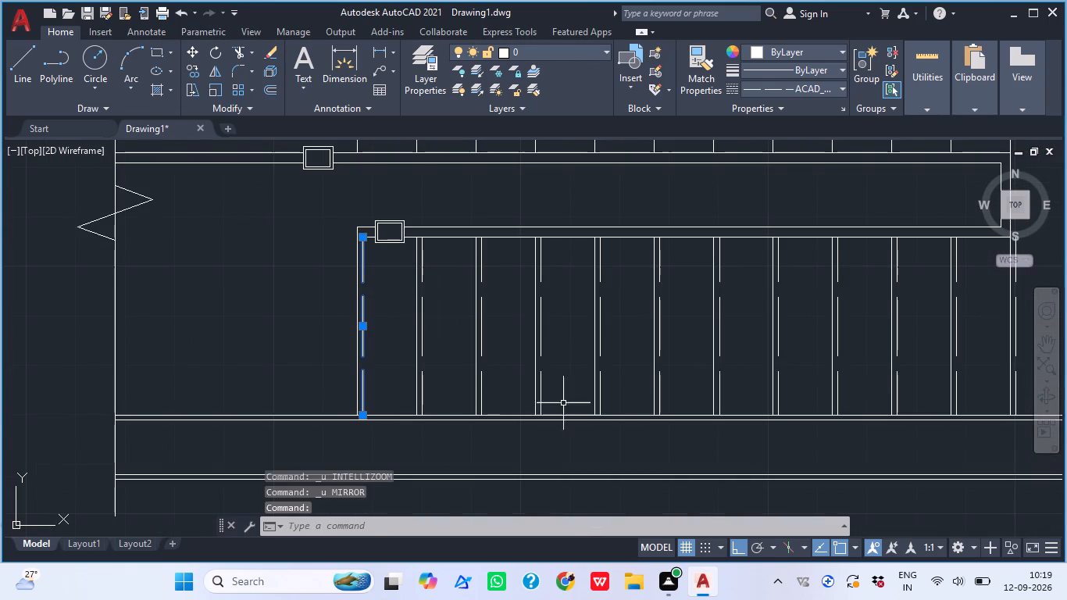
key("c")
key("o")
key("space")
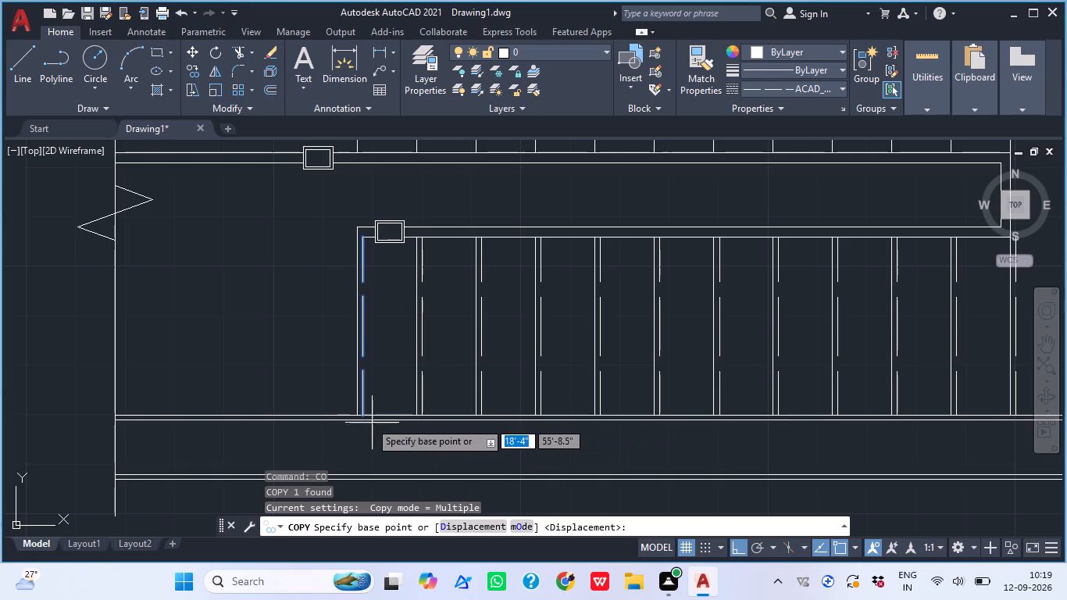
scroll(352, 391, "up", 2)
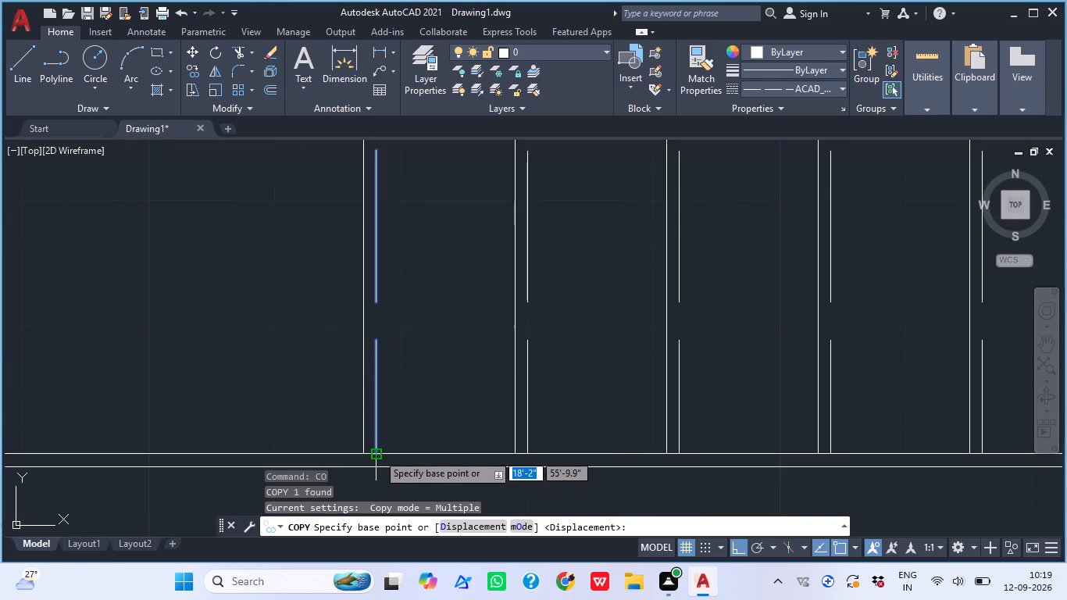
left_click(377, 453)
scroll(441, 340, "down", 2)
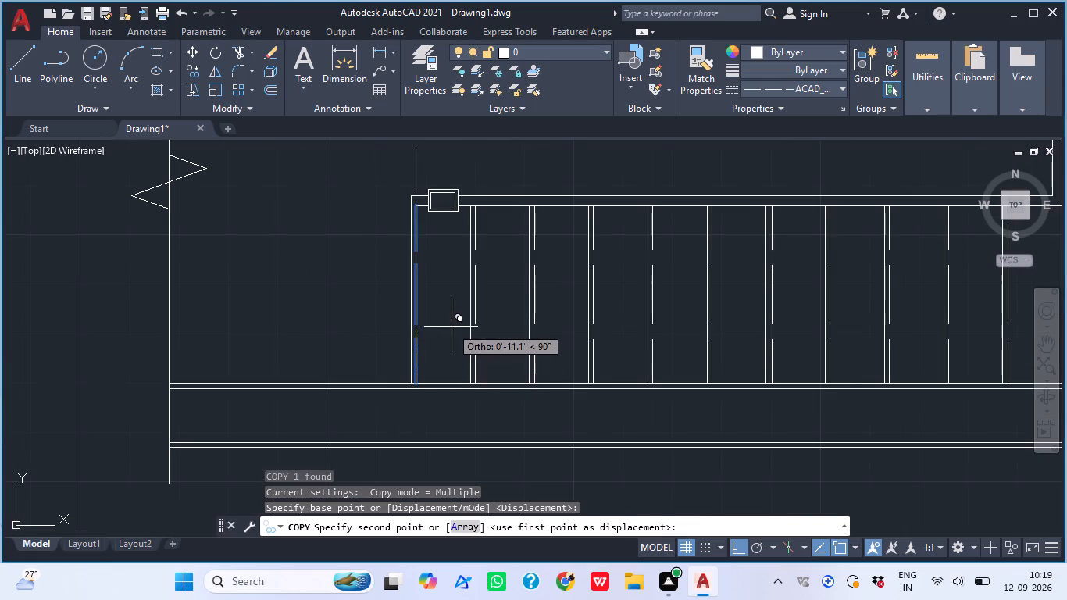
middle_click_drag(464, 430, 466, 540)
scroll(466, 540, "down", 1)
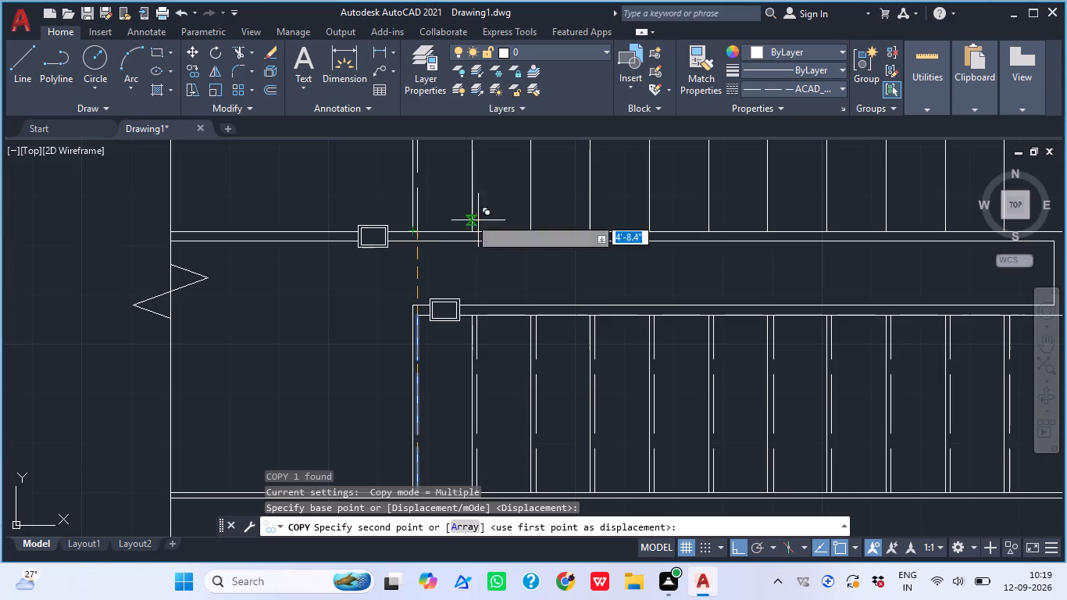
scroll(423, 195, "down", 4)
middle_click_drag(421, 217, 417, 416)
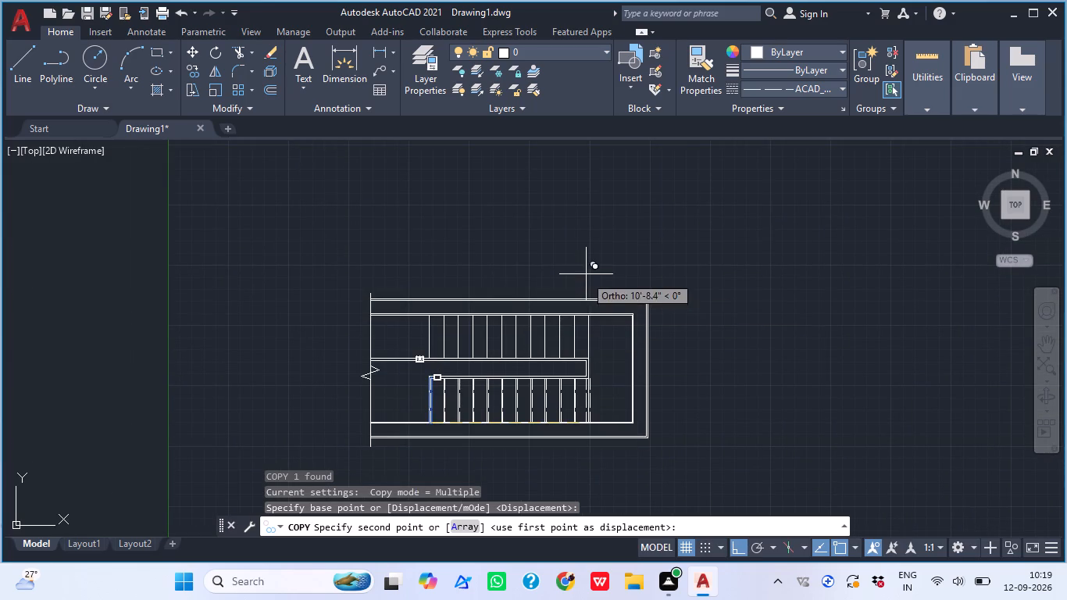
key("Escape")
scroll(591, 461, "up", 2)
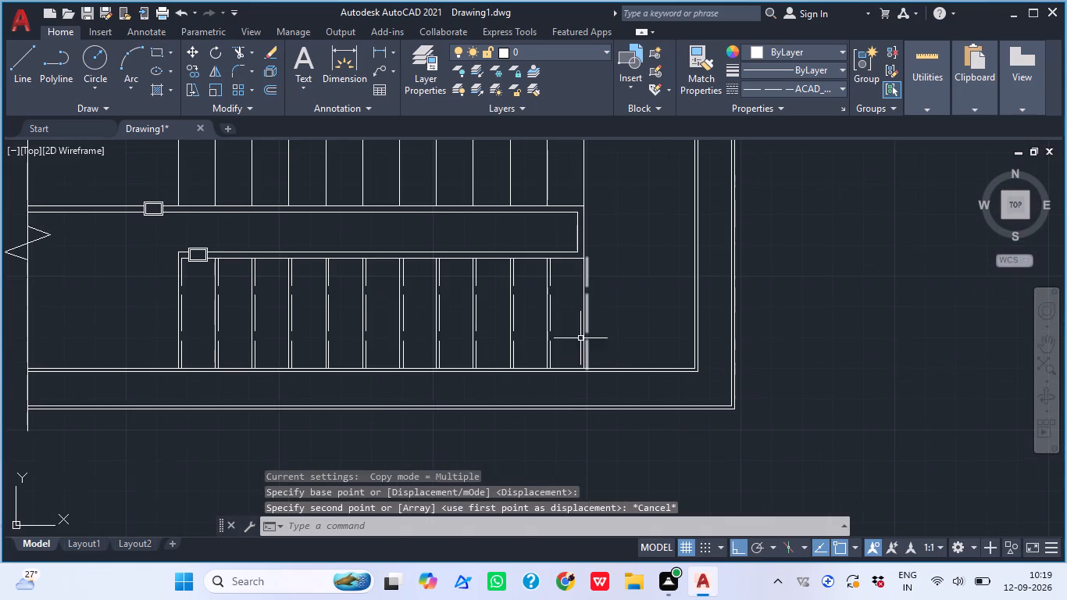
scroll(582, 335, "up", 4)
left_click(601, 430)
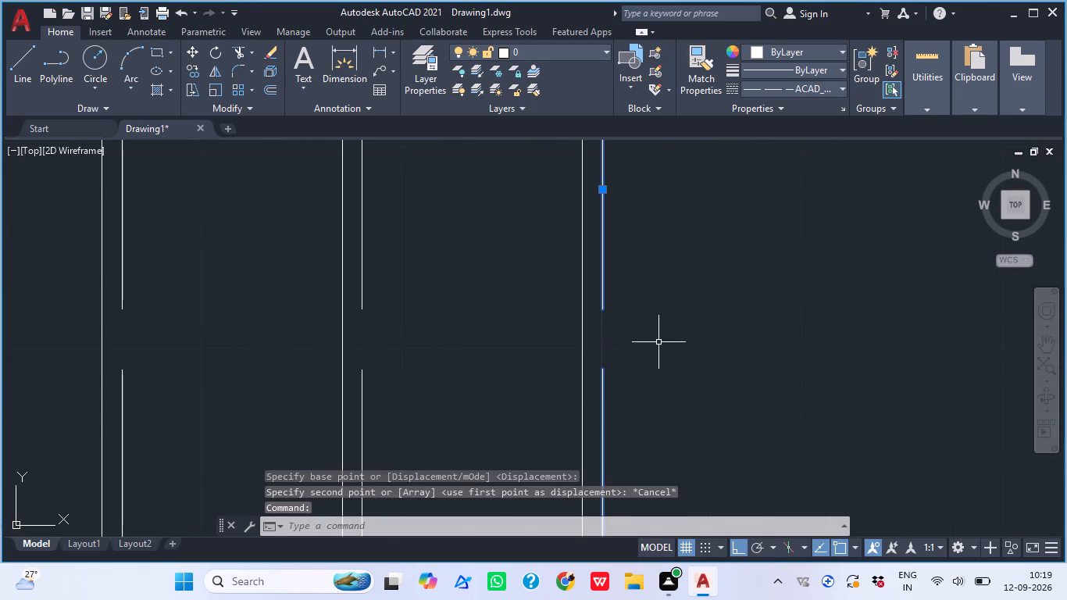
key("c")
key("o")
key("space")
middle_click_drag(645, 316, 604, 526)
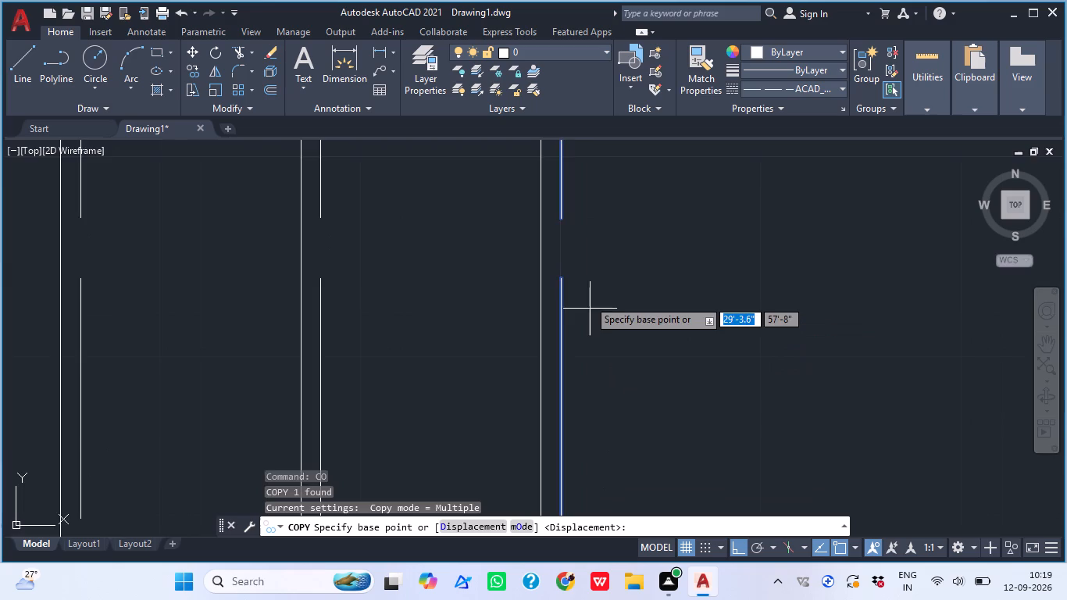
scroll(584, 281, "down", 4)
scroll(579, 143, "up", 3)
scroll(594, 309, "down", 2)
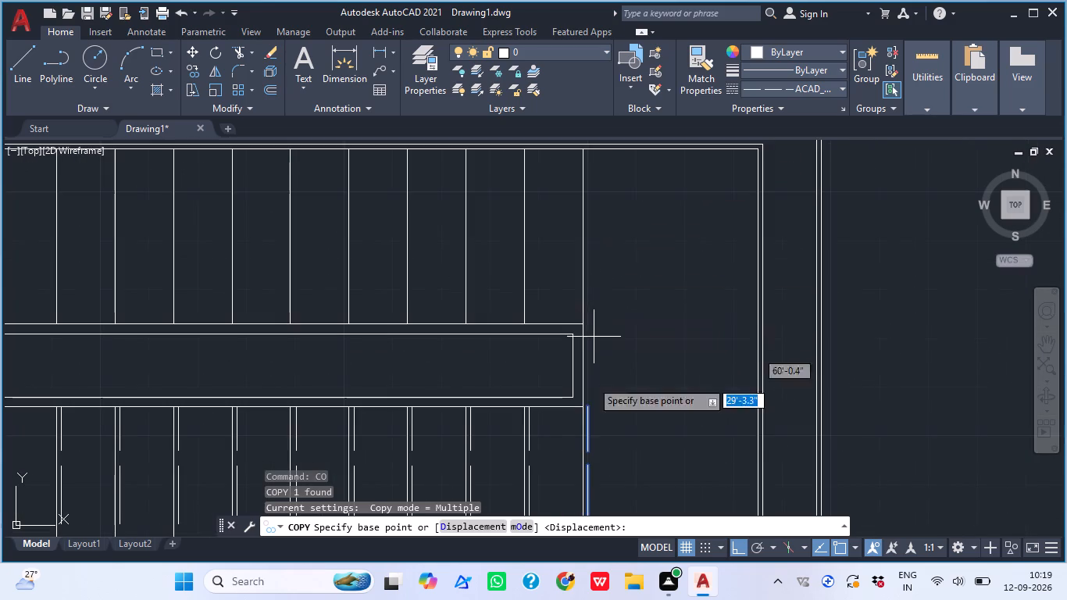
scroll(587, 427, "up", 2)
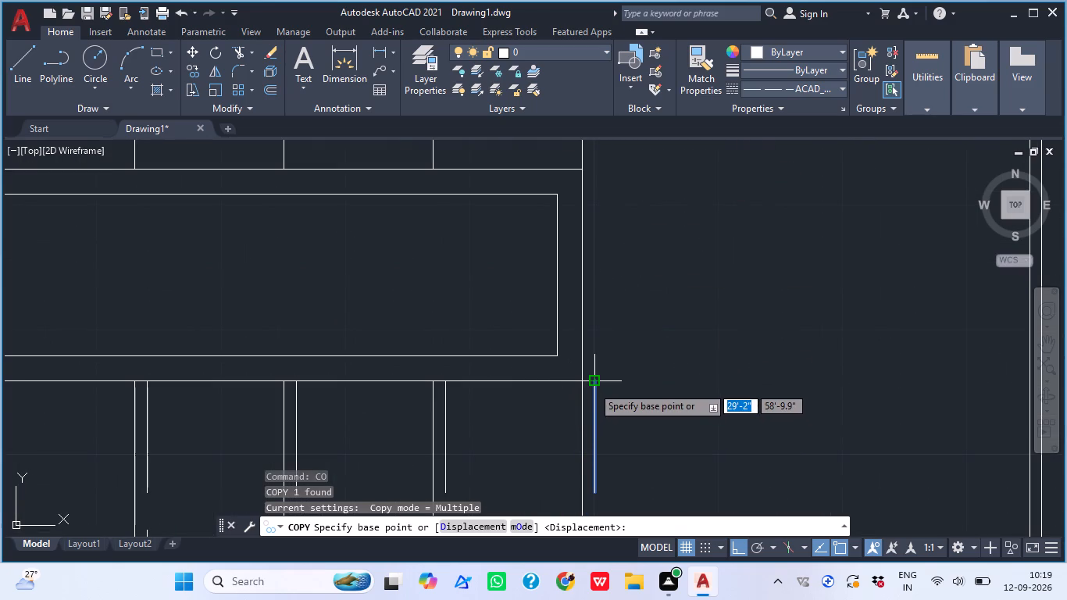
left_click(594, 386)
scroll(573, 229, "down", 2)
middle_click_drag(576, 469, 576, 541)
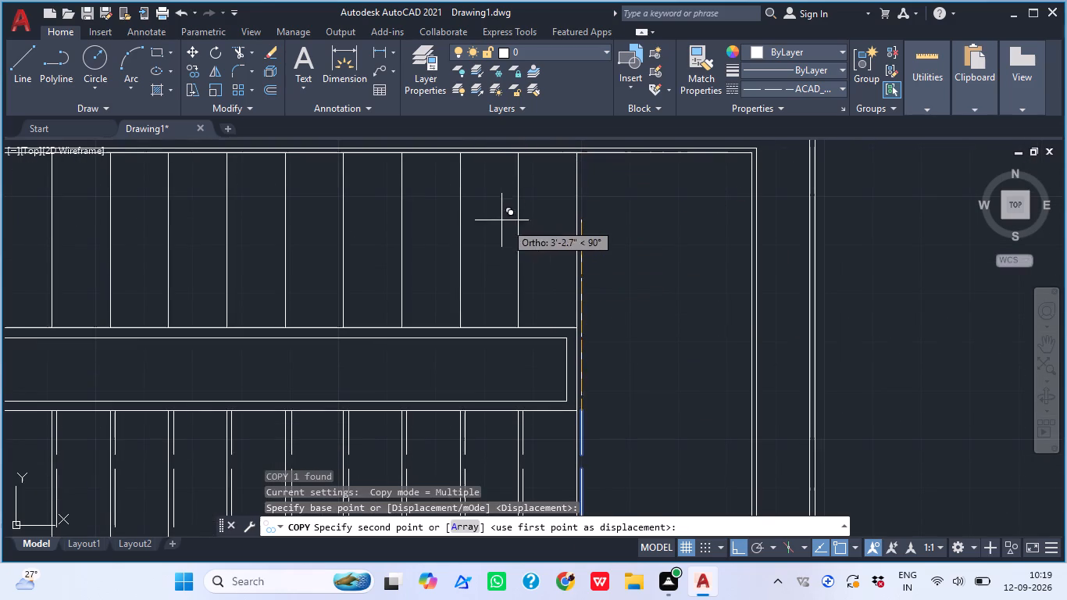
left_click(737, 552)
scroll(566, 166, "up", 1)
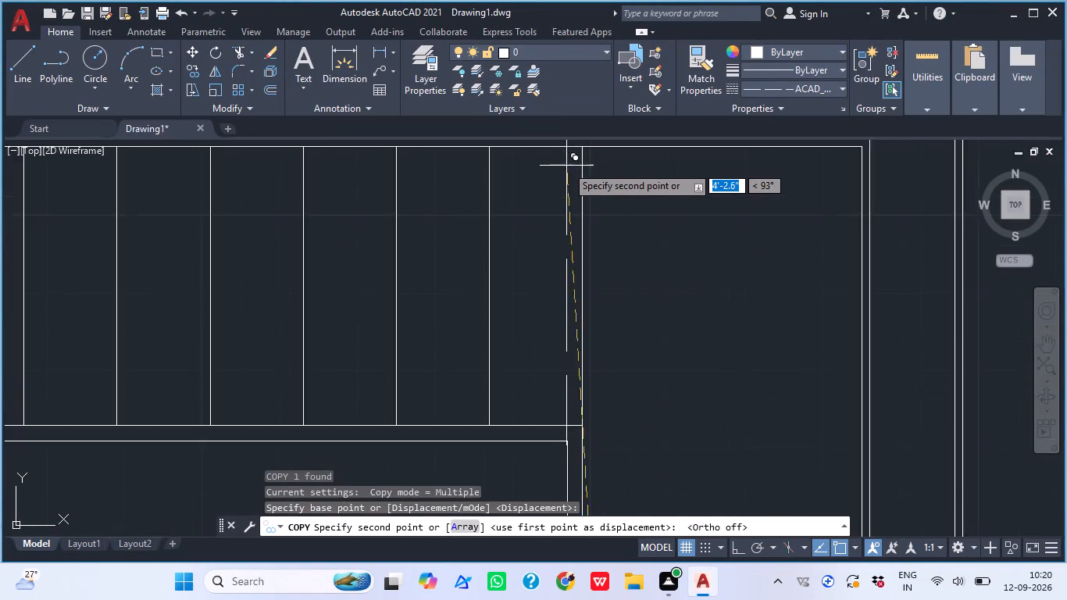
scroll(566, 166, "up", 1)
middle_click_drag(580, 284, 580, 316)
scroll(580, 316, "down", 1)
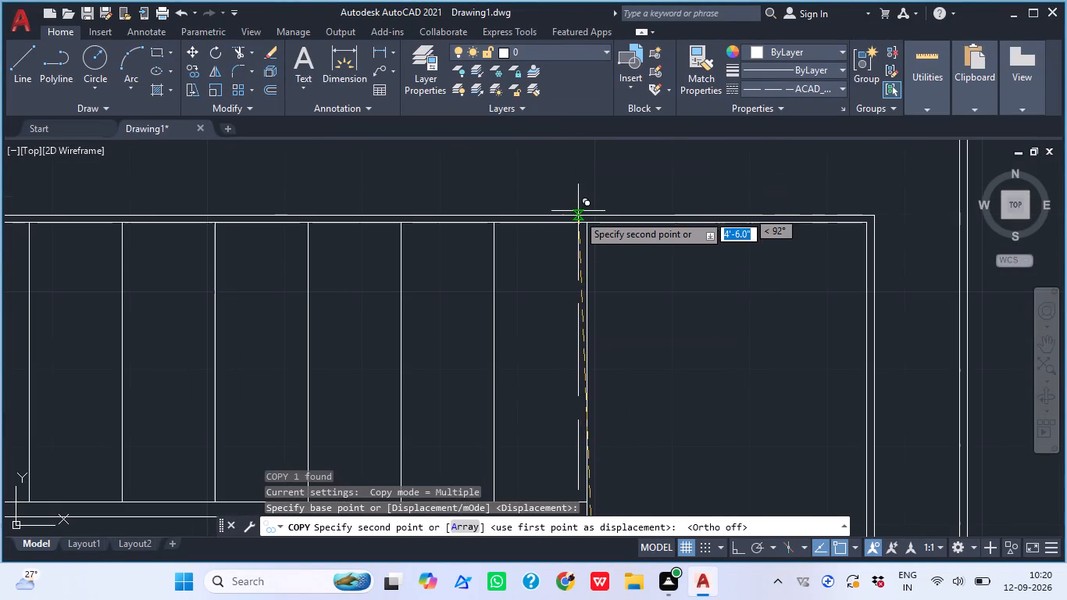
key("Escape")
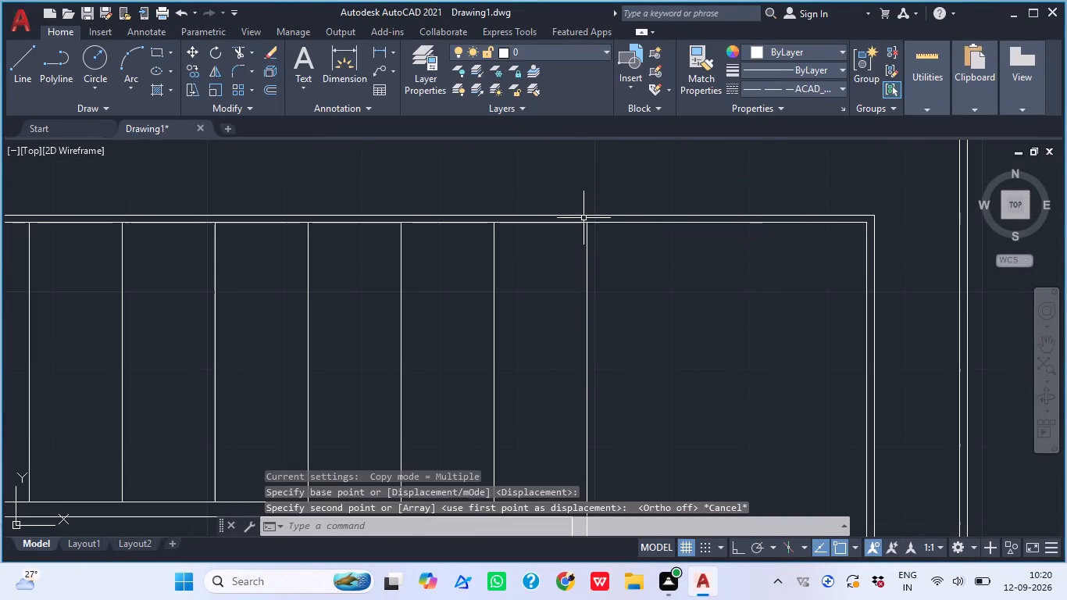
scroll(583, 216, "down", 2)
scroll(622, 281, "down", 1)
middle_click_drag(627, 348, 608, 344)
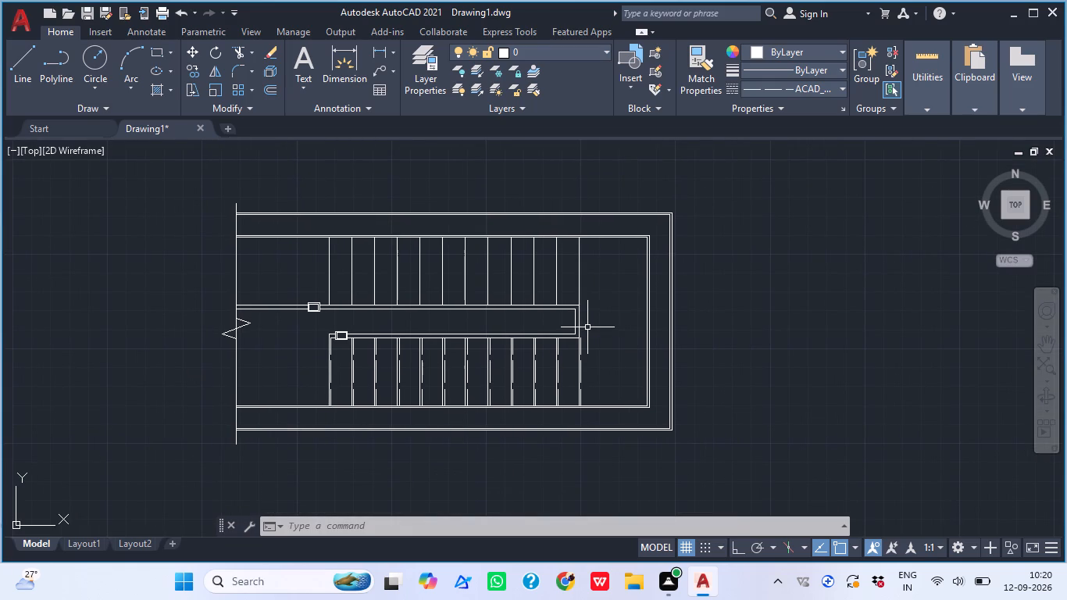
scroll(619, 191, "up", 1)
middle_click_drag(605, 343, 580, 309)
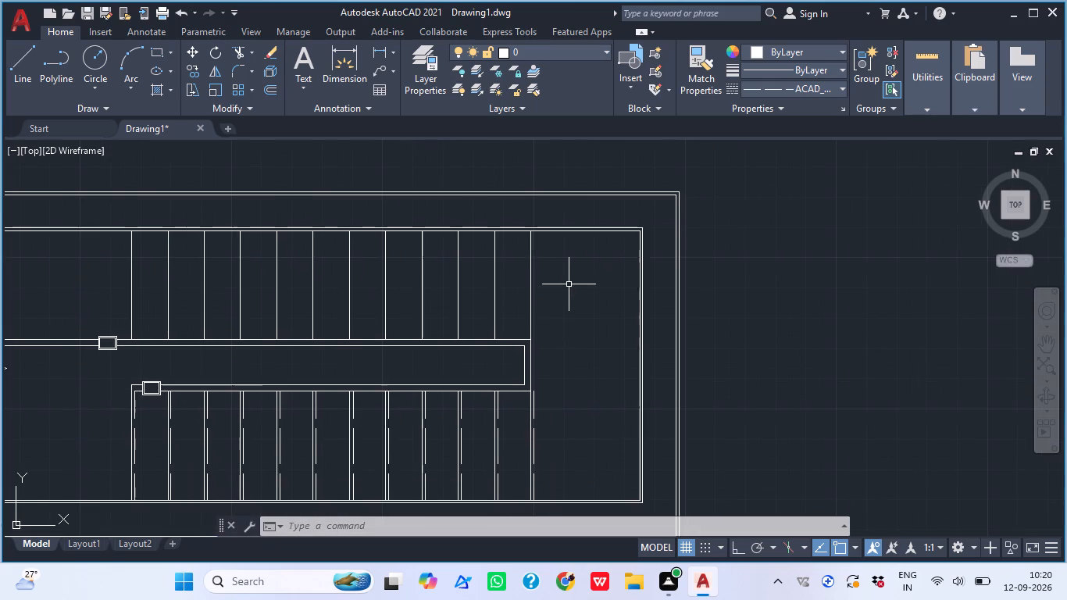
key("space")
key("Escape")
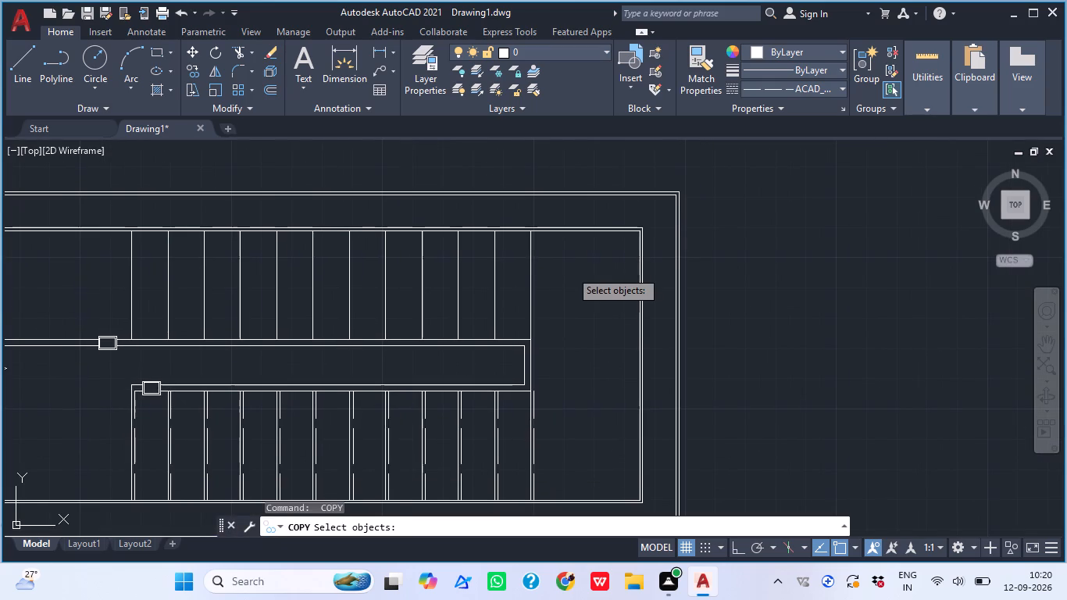
Offset the upper flight's tread line at the landing end by 1" toward the other treads.
key("o")
key("space")
type("1\"")
key("Return")
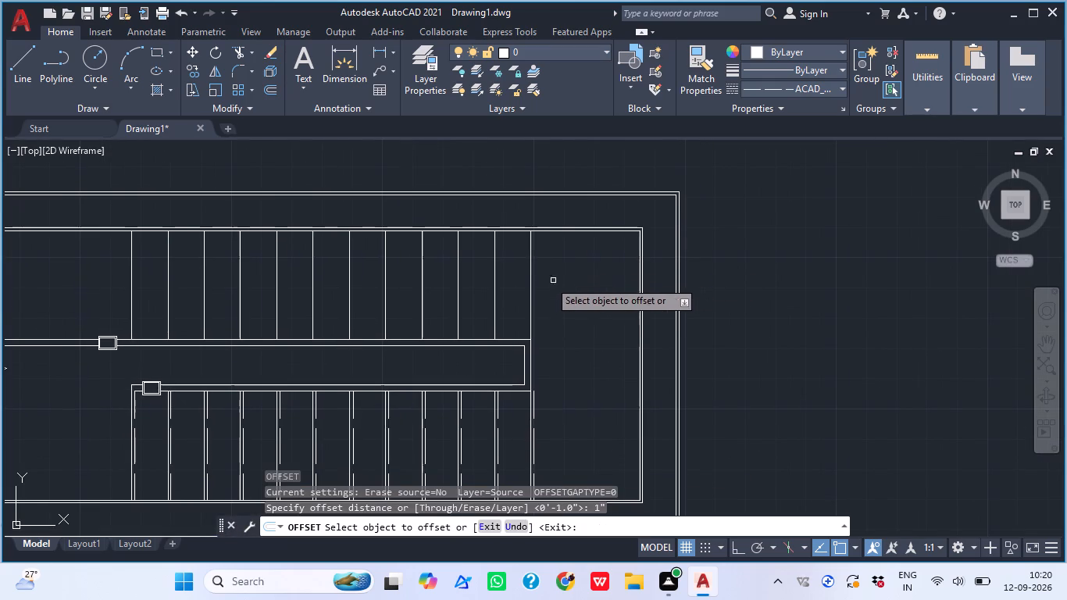
left_click(531, 281)
left_click(520, 284)
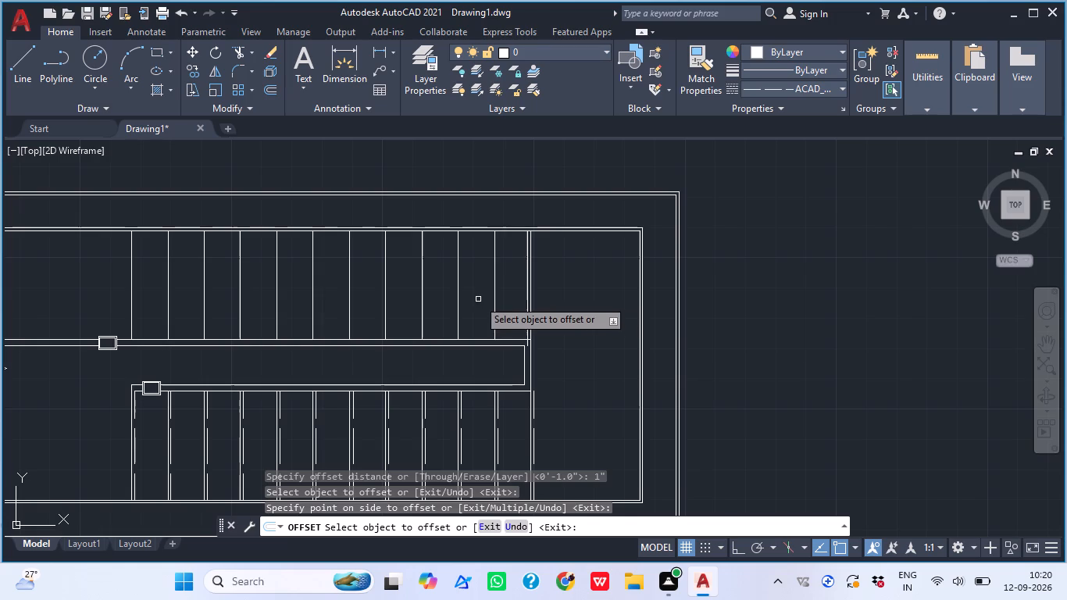
key("Escape")
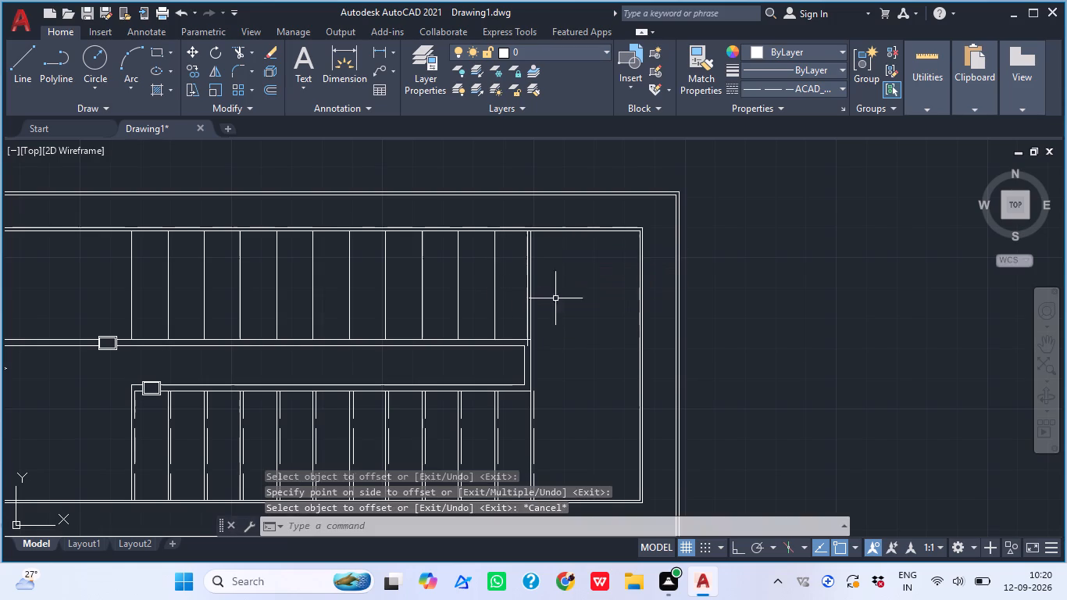
Trim the end of the new offset line that extends past the central strip's outer line.
scroll(566, 350, "up", 2)
key("t")
key("r")
key("space")
scroll(501, 352, "up", 2)
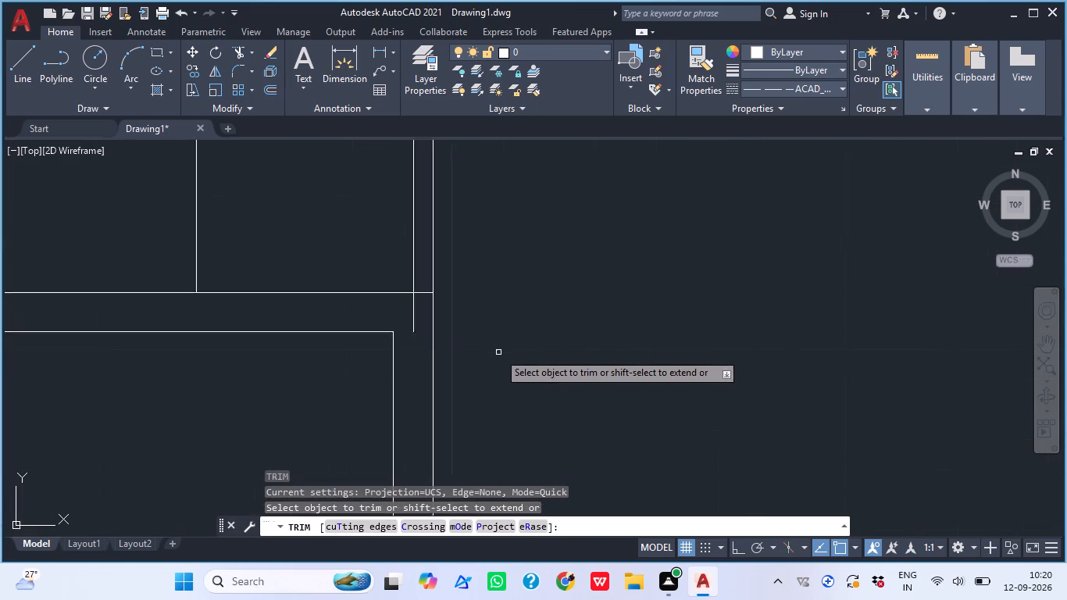
scroll(498, 352, "up", 1)
left_click(361, 284)
scroll(432, 261, "down", 2)
key("Escape")
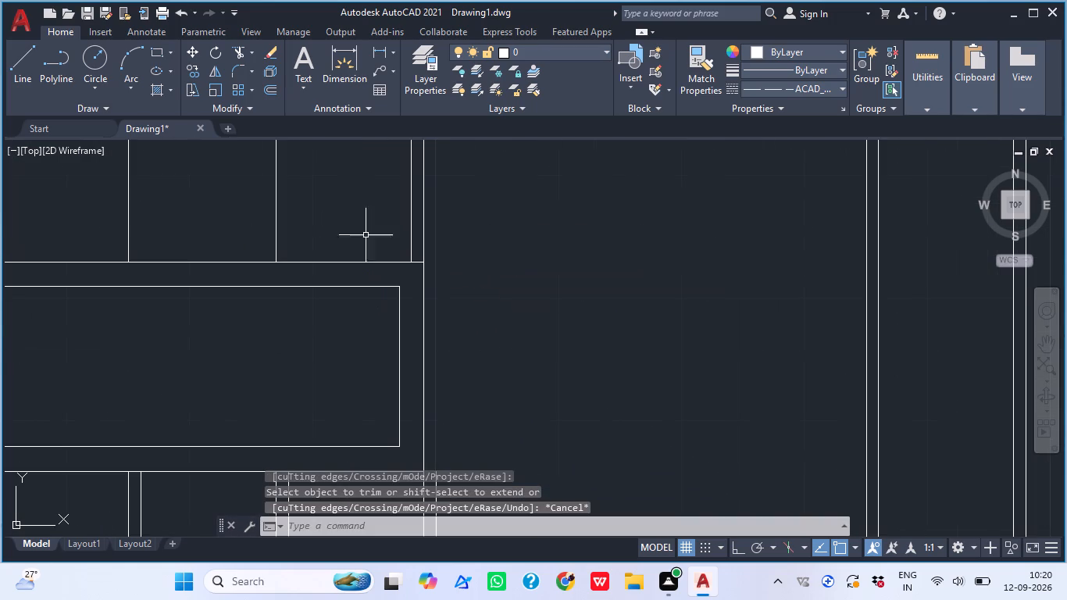
Change the trimmed offset line's linetype to ACAD_ISO02W100.
left_click(412, 200)
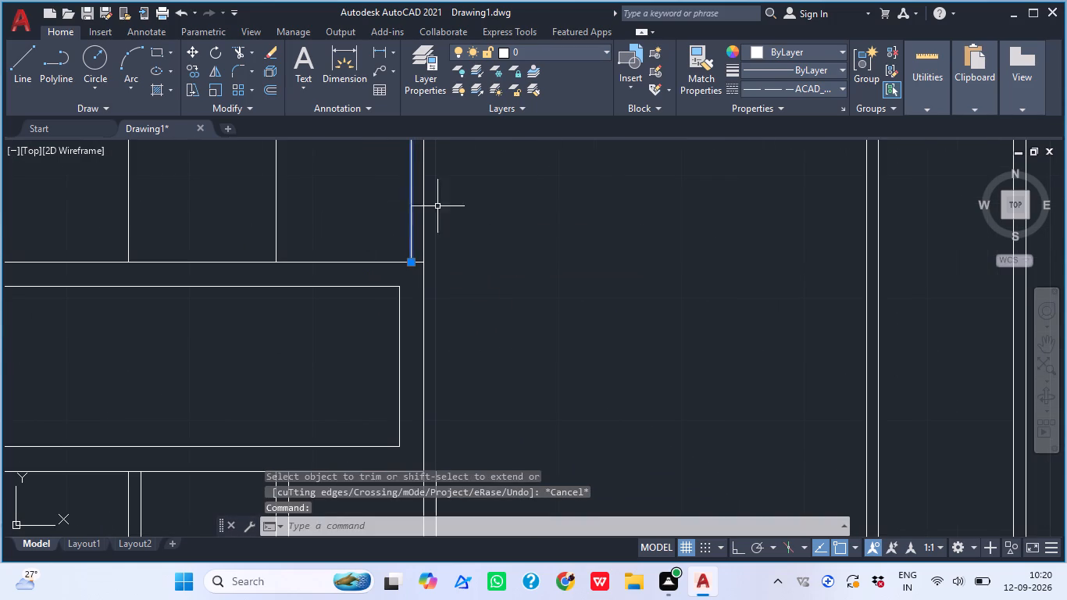
middle_click_drag(492, 275, 550, 377)
scroll(492, 275, "down", 1)
left_click(756, 92)
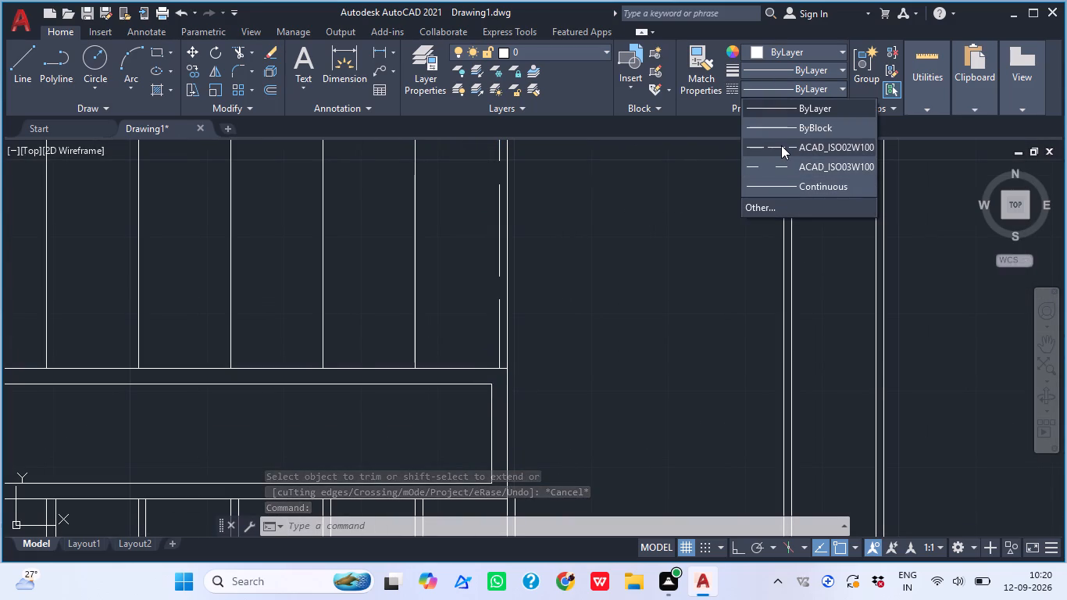
left_click(779, 145)
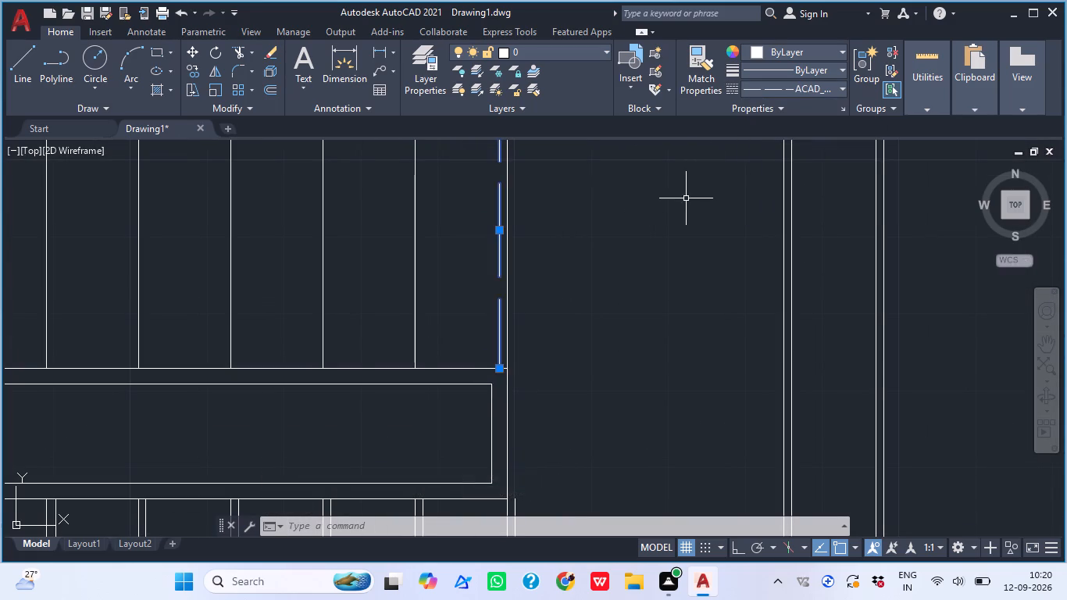
scroll(686, 203, "down", 2)
key("Escape")
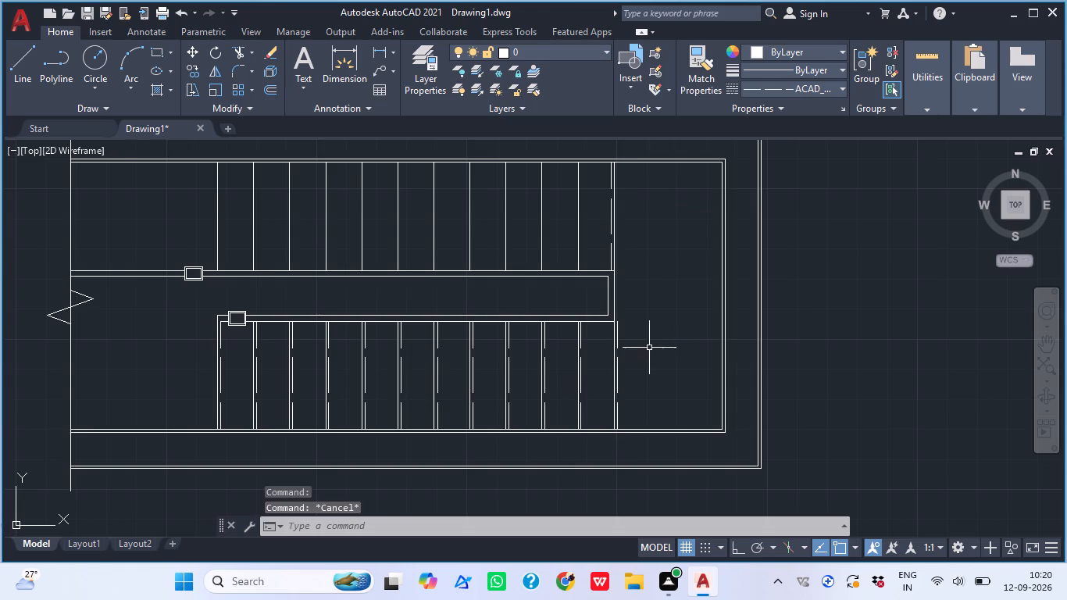
Copy the upper flight's dashed line from the tread corner at the landing end to each of the other eleven upper tread lines.
scroll(588, 241, "up", 2)
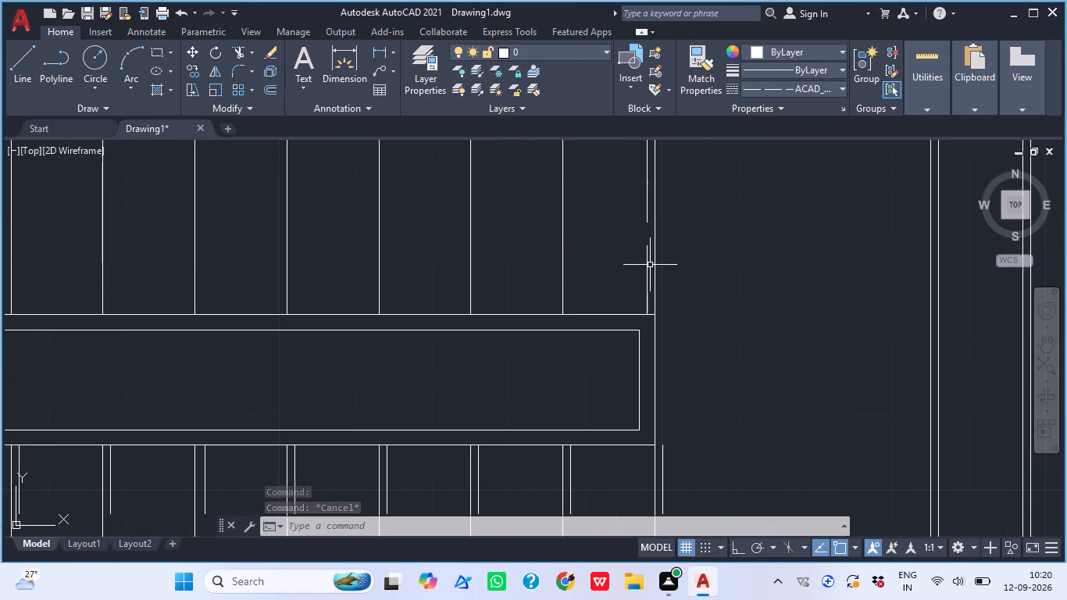
left_click(648, 262)
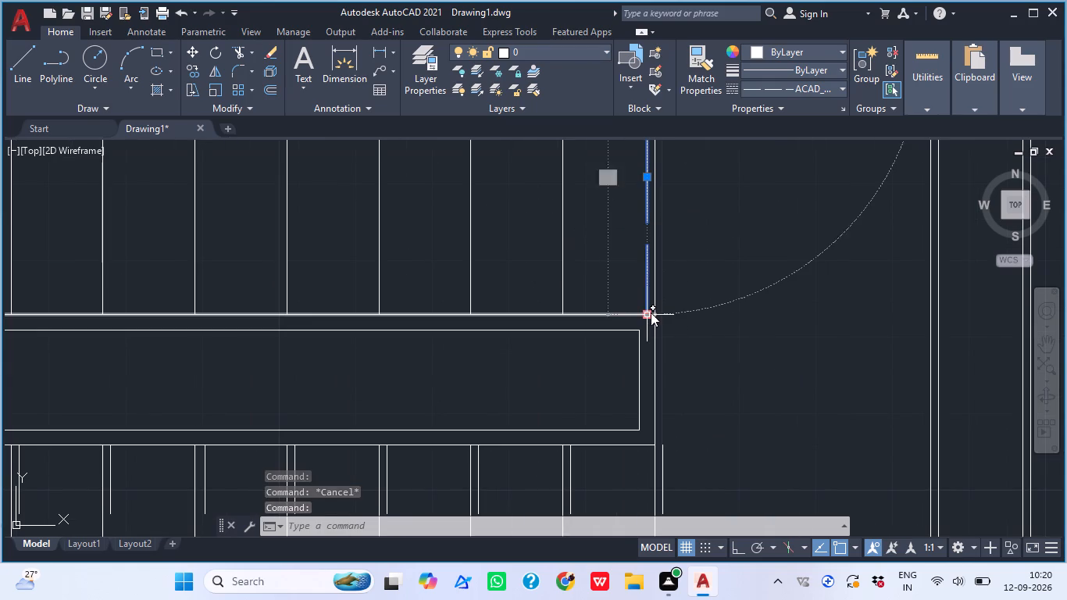
key("c")
type("O")
key("space")
scroll(637, 342, "up", 2)
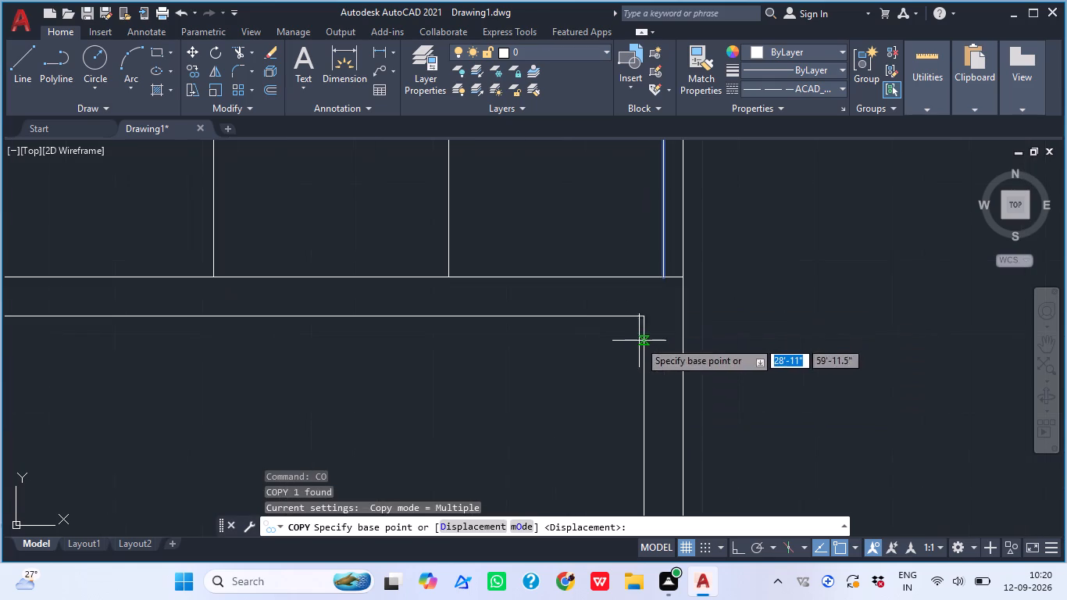
left_click(681, 279)
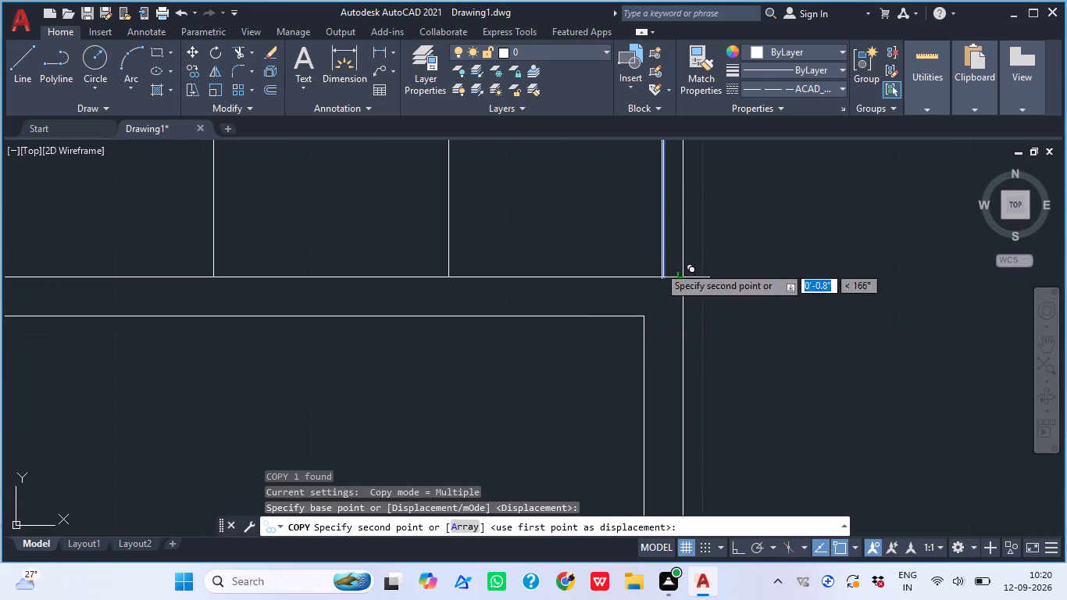
left_click(452, 277)
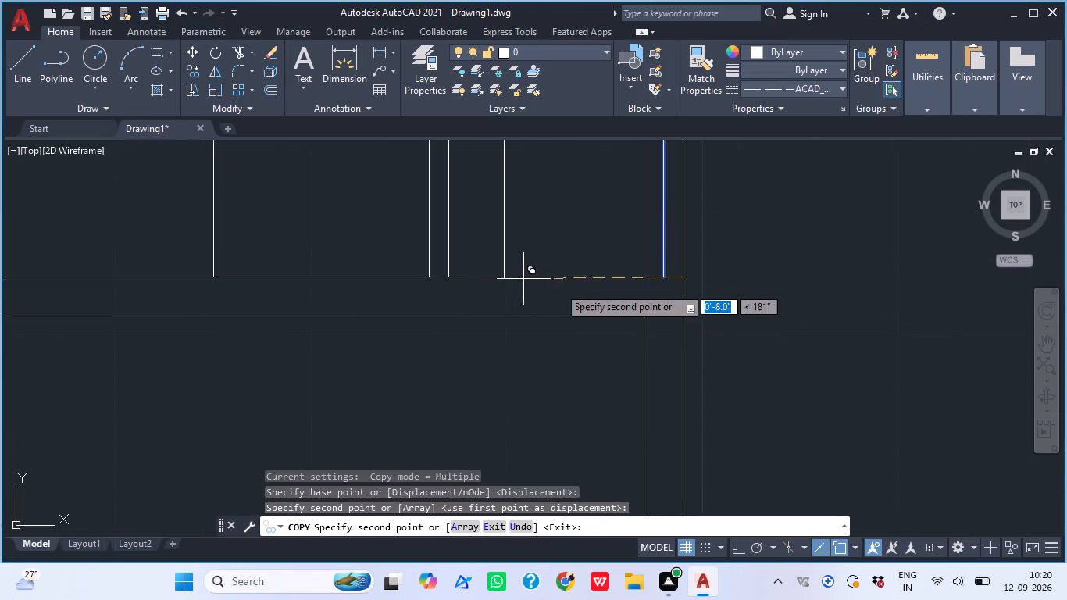
scroll(573, 292, "down", 2)
scroll(433, 281, "up", 3)
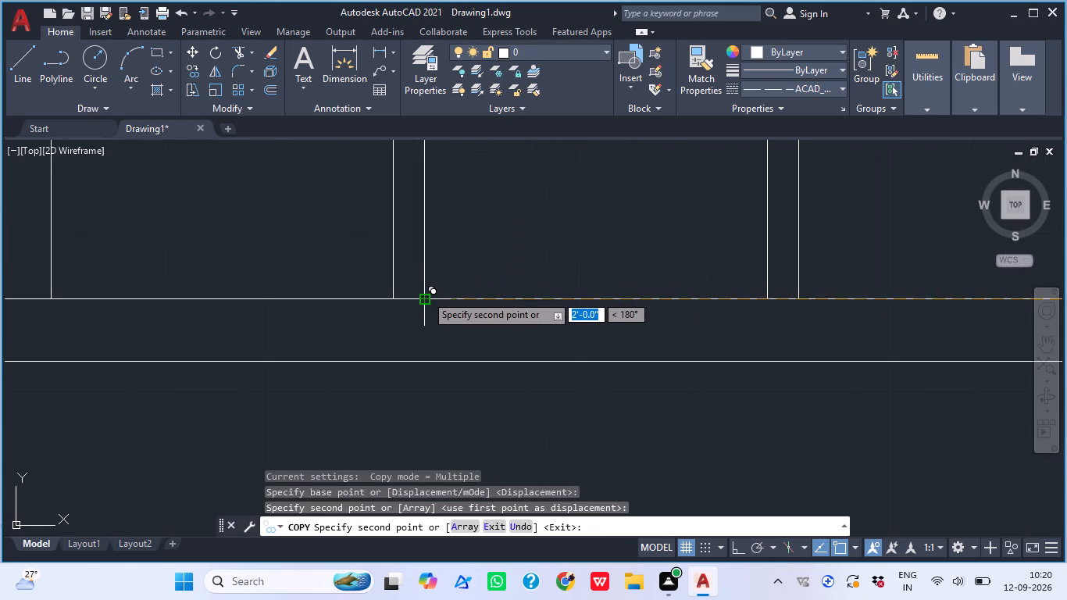
left_click(426, 295)
scroll(482, 286, "down", 3)
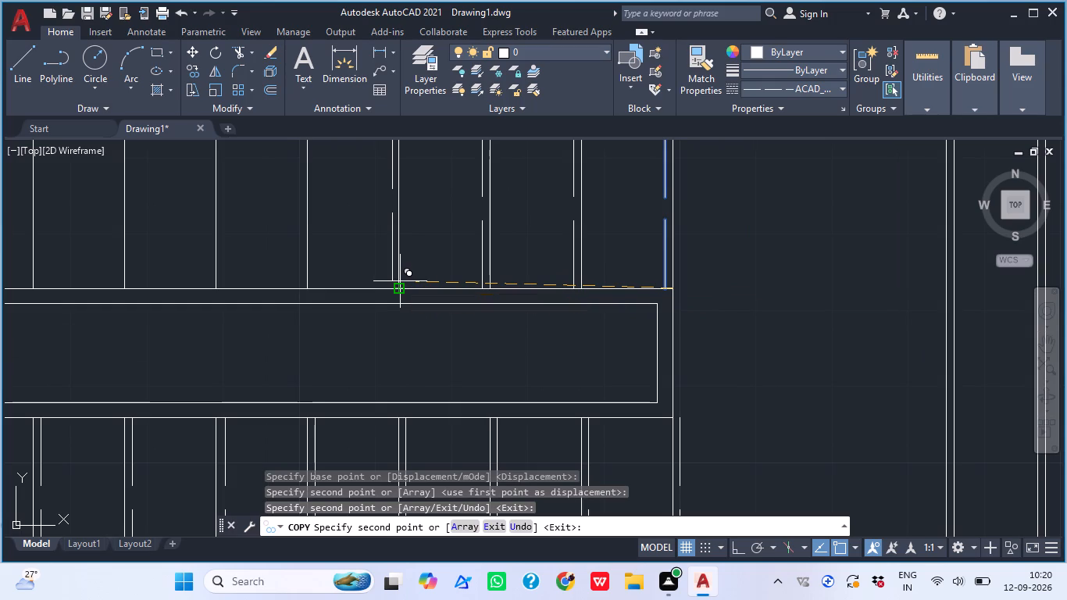
left_click(405, 295)
middle_click_drag(670, 295, 715, 281)
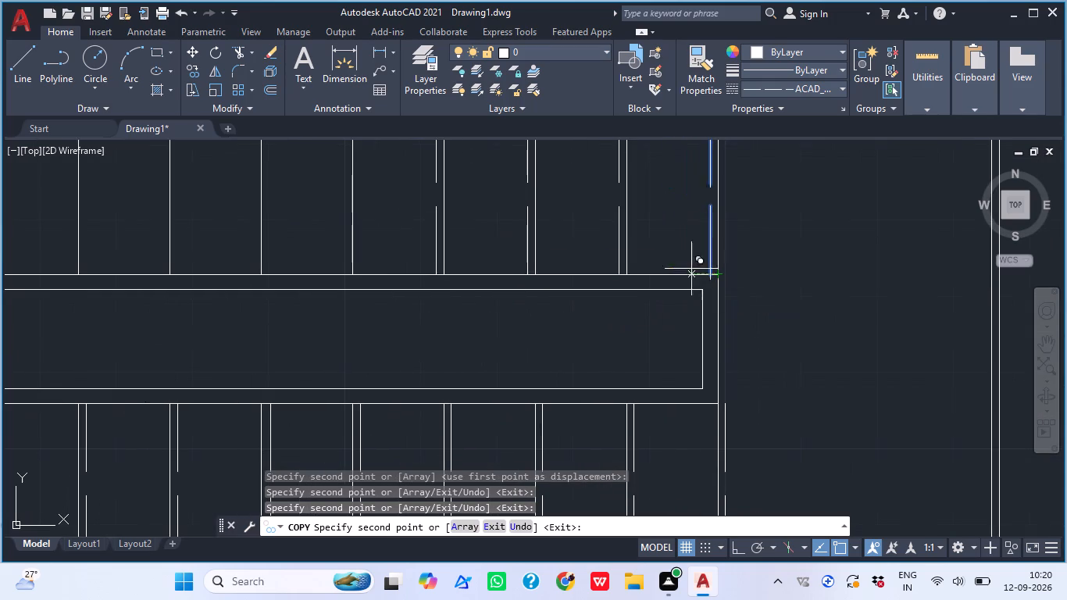
left_click(353, 274)
middle_click_drag(466, 302, 676, 294)
scroll(465, 280, "up", 2)
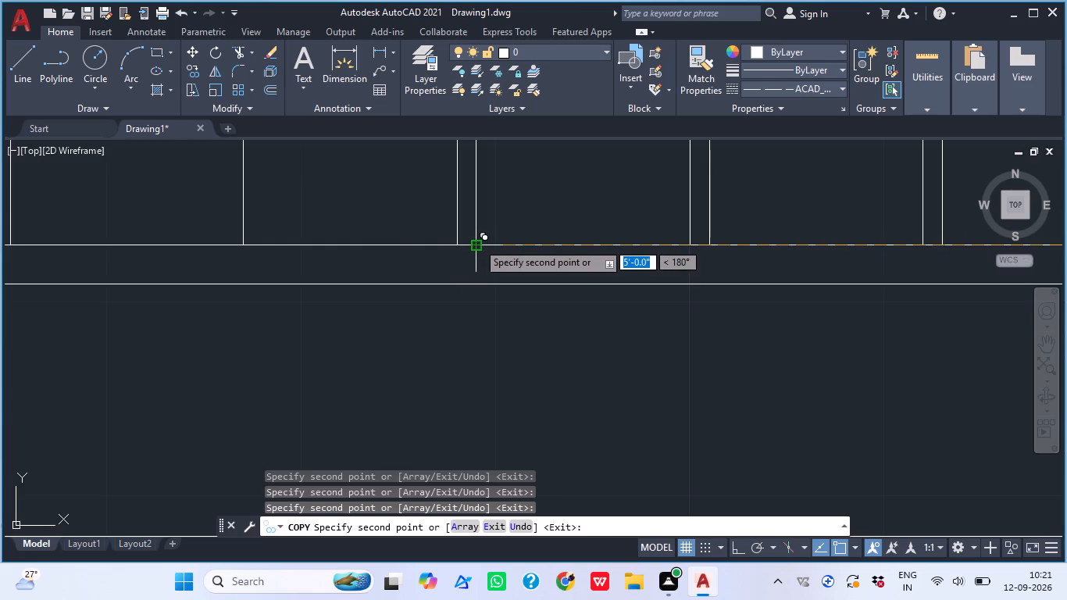
left_click(478, 242)
scroll(485, 241, "down", 4)
scroll(412, 242, "up", 2)
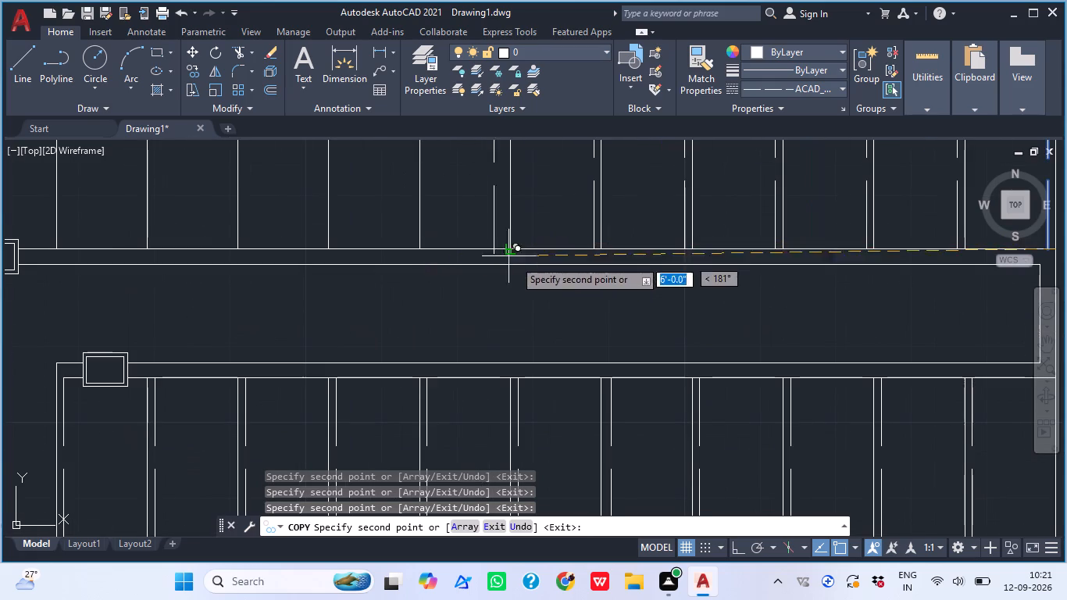
left_click(506, 248)
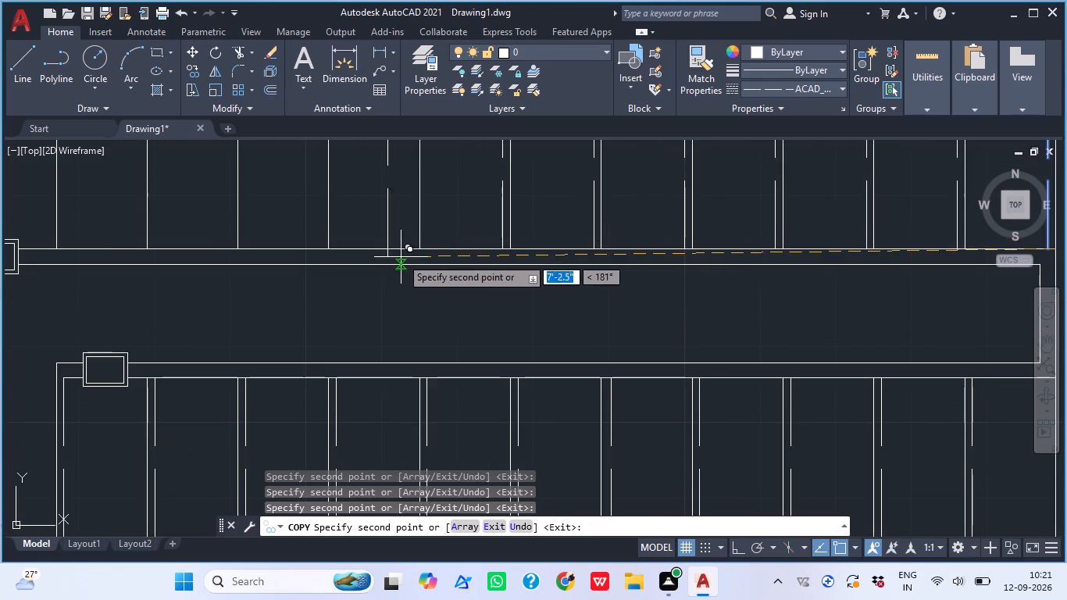
left_click(423, 248)
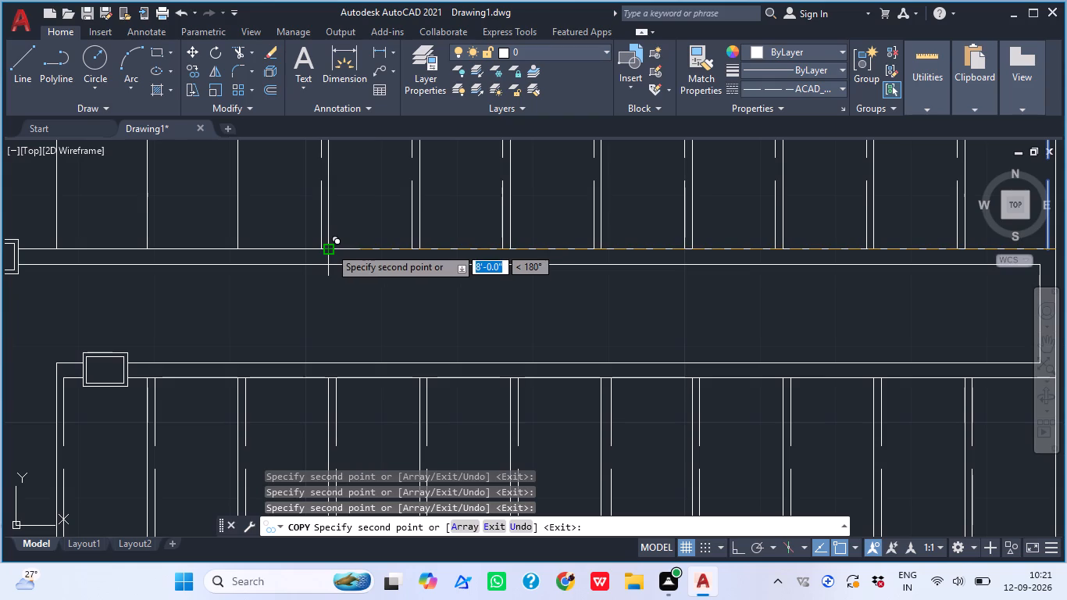
left_click(330, 247)
middle_click_drag(299, 259, 455, 274)
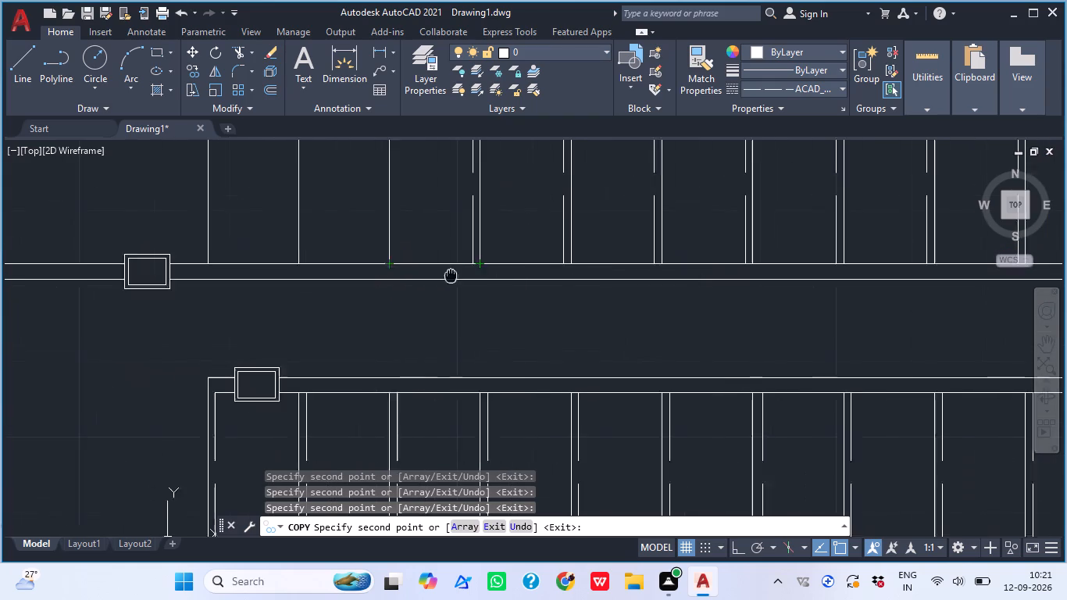
middle_click_drag(455, 274, 459, 272)
left_click(398, 260)
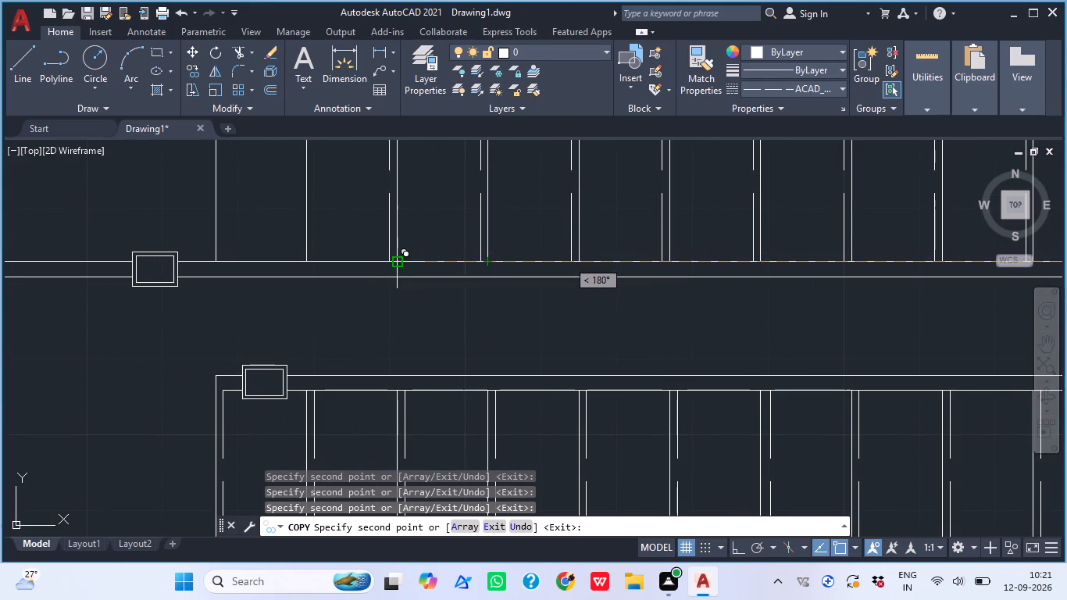
left_click(306, 266)
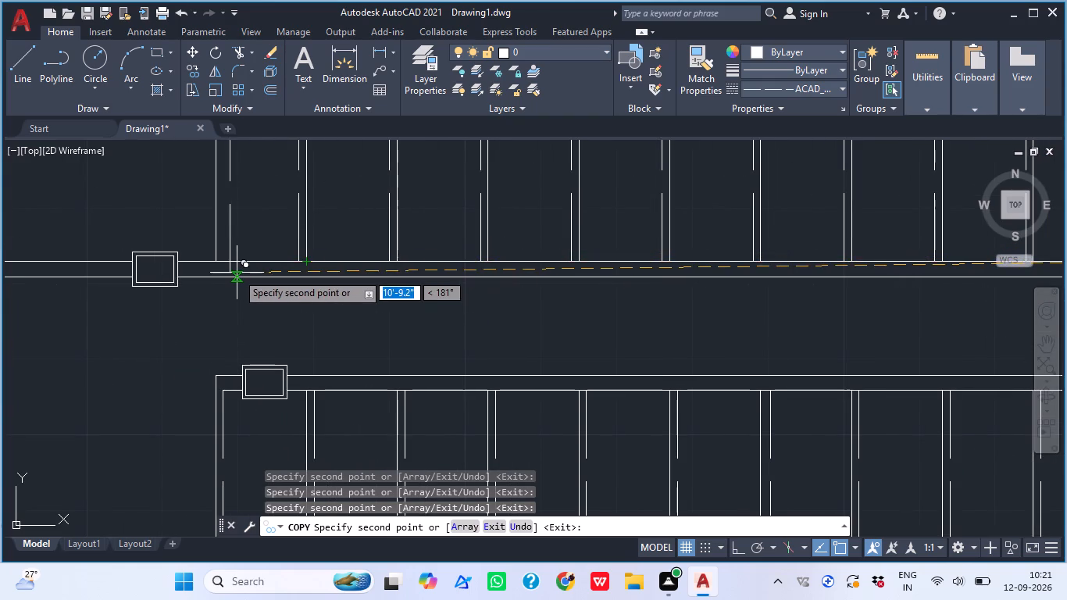
left_click(216, 257)
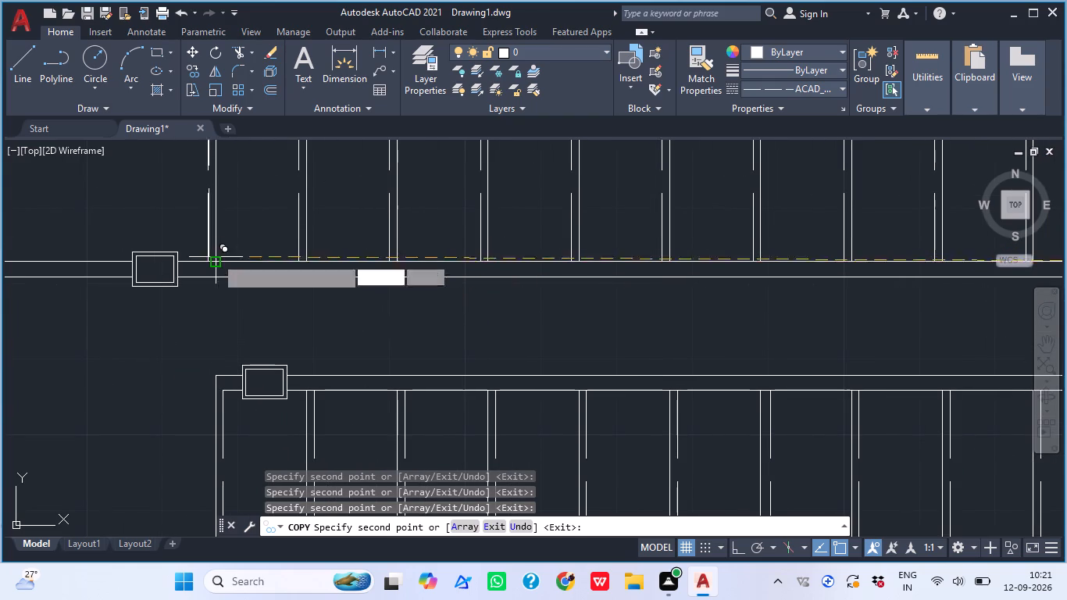
scroll(312, 302, "down", 4)
key("Escape")
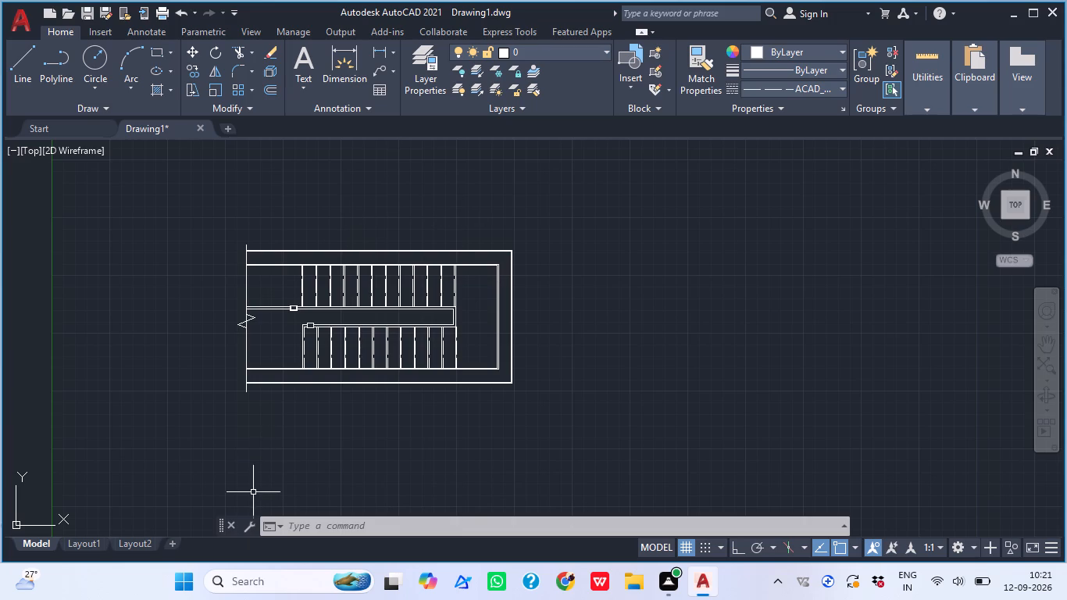
key("Escape")
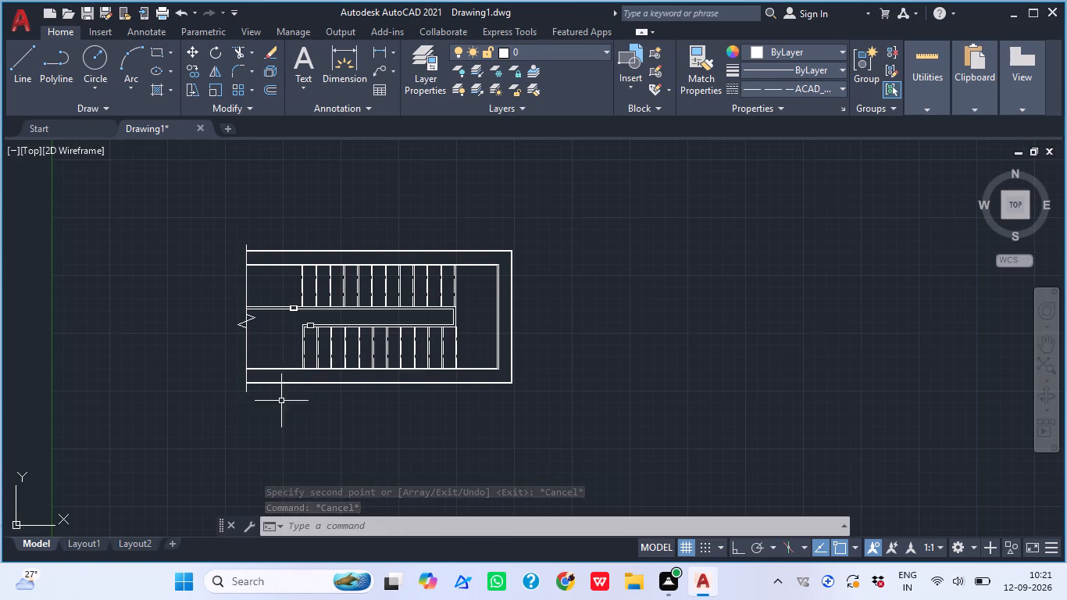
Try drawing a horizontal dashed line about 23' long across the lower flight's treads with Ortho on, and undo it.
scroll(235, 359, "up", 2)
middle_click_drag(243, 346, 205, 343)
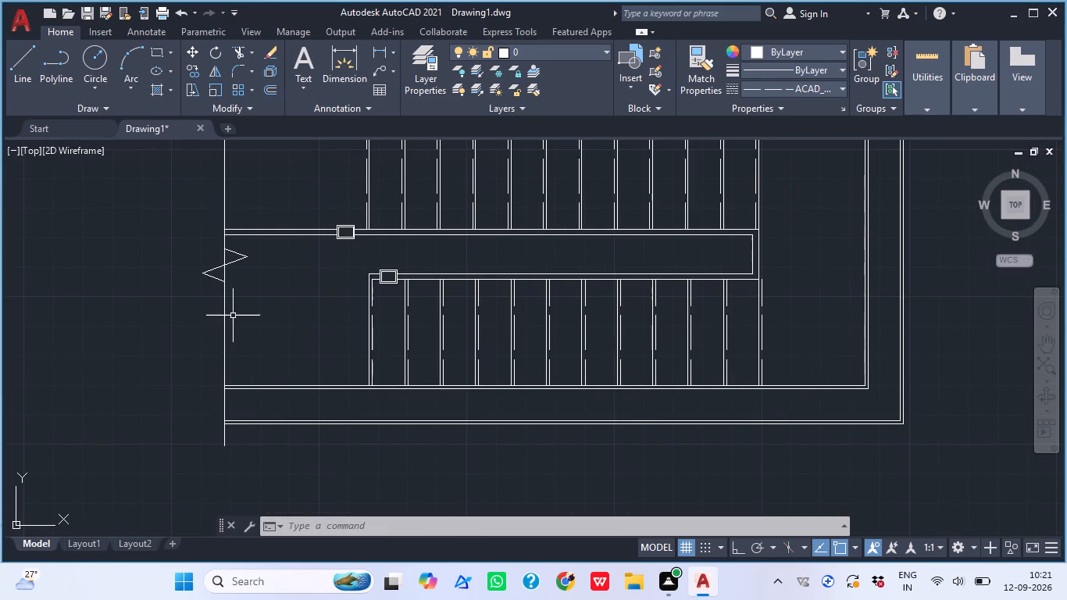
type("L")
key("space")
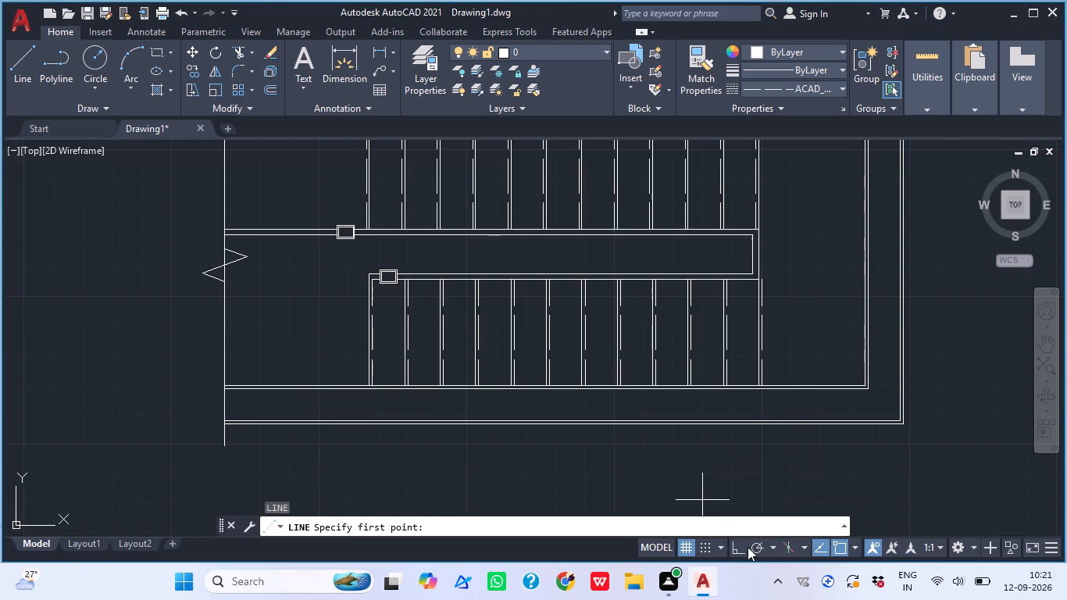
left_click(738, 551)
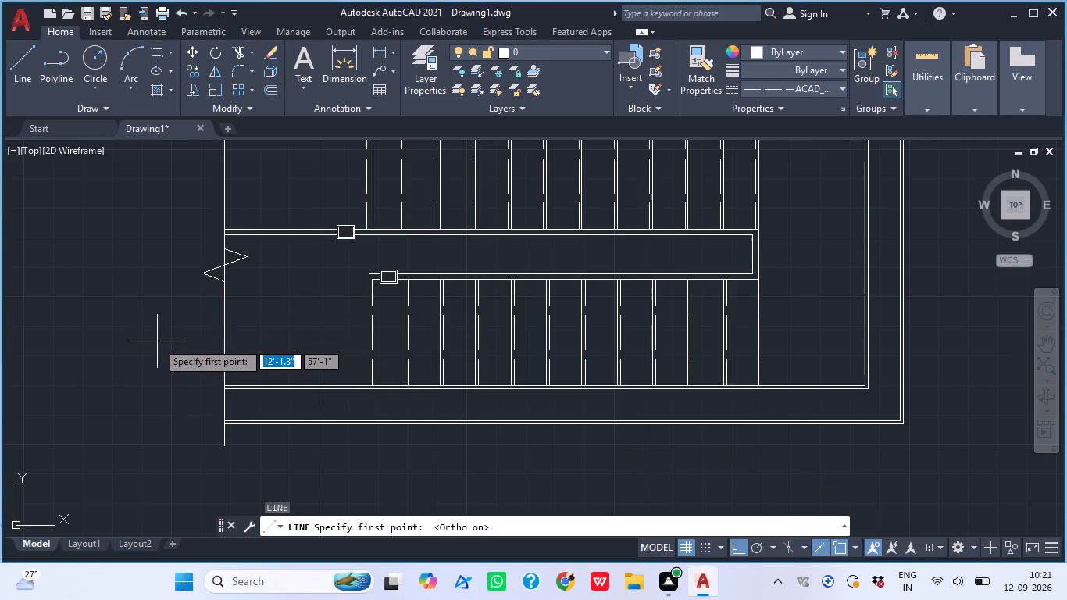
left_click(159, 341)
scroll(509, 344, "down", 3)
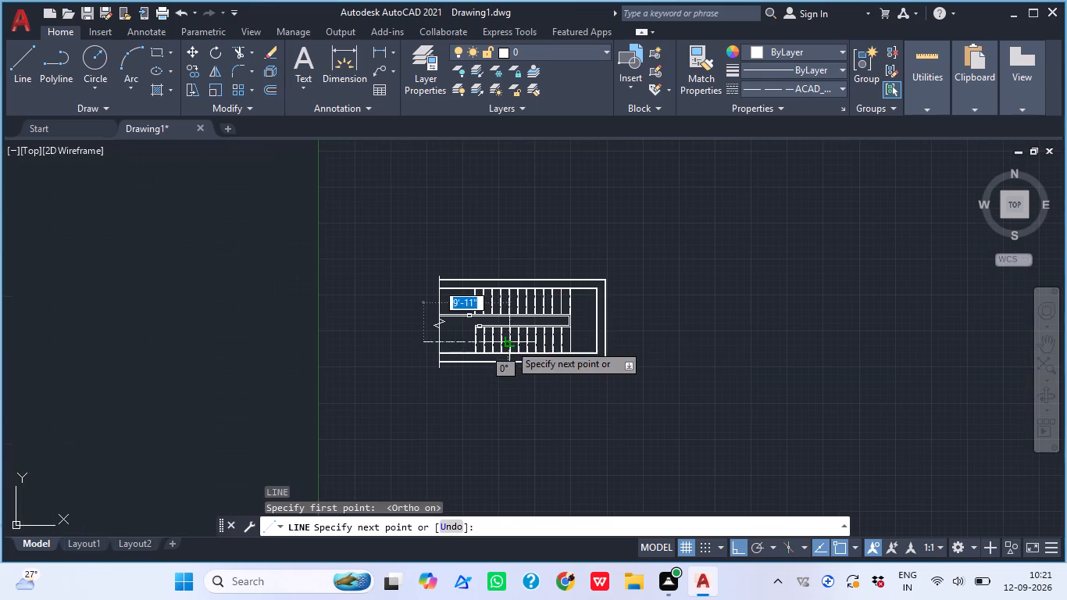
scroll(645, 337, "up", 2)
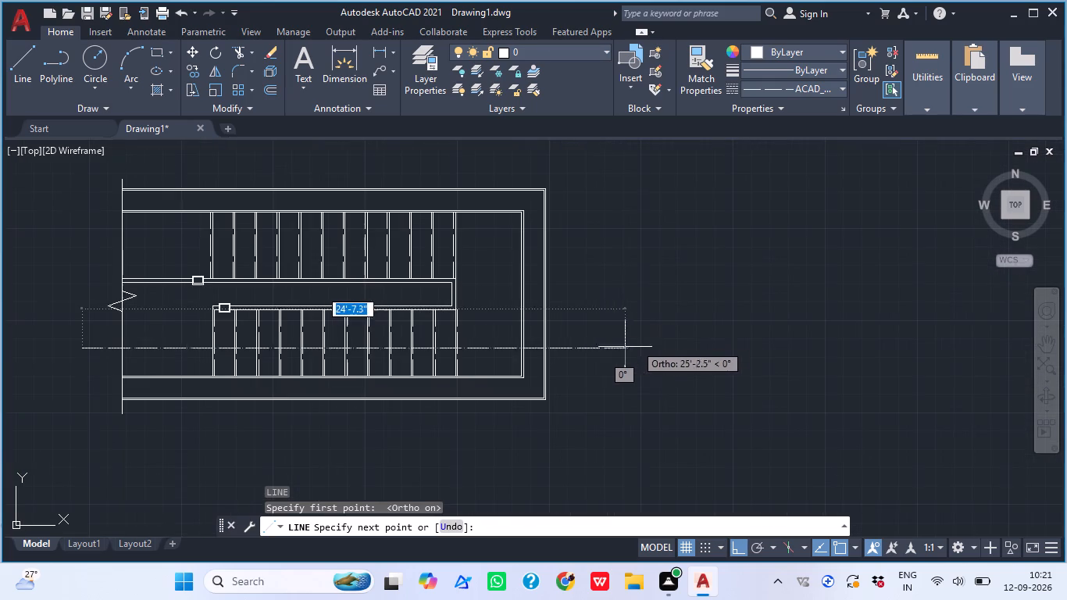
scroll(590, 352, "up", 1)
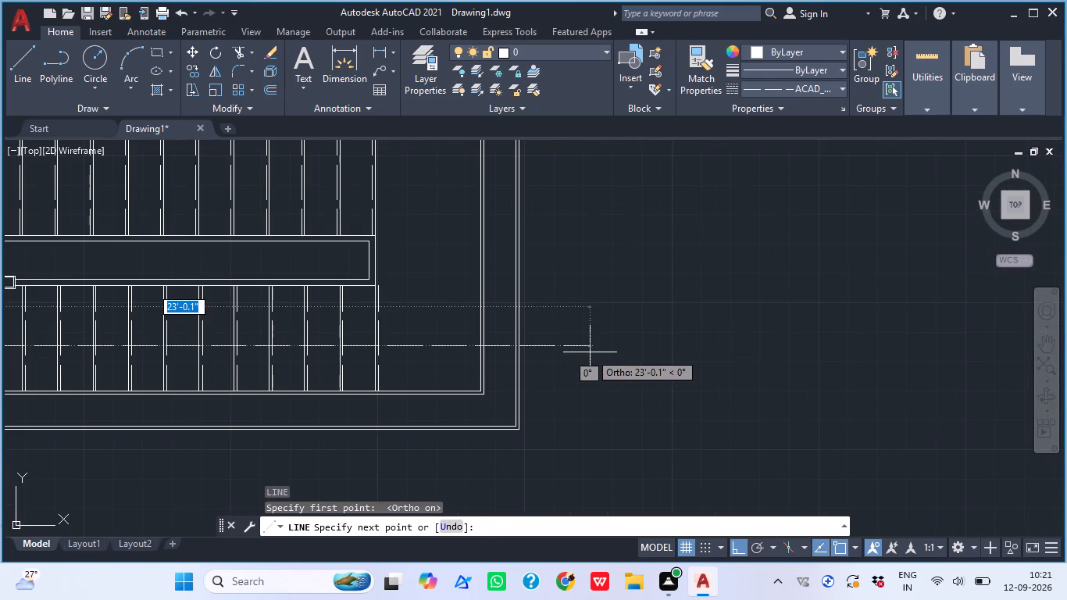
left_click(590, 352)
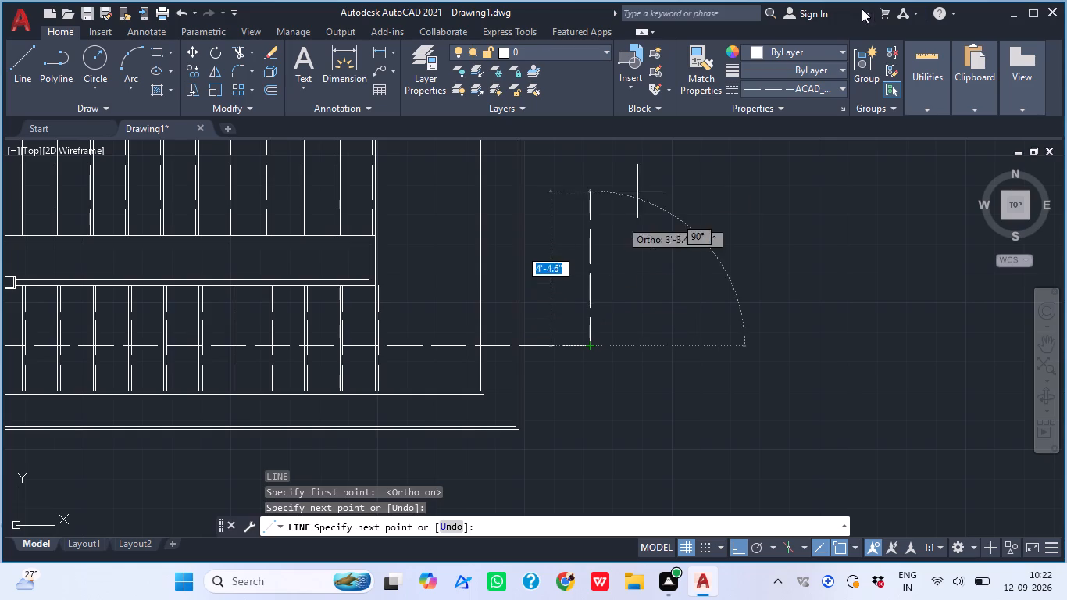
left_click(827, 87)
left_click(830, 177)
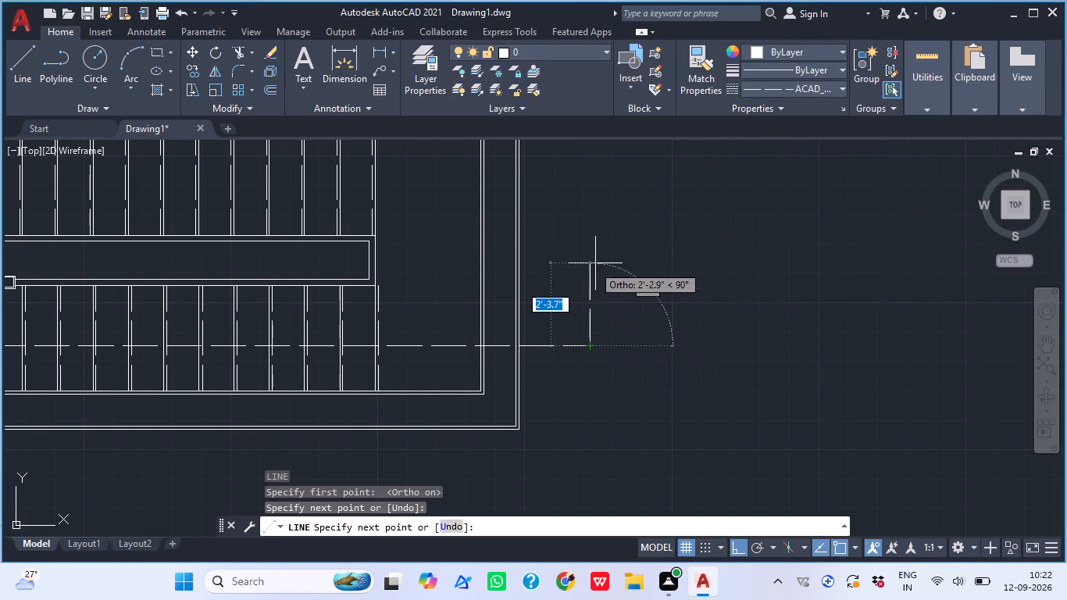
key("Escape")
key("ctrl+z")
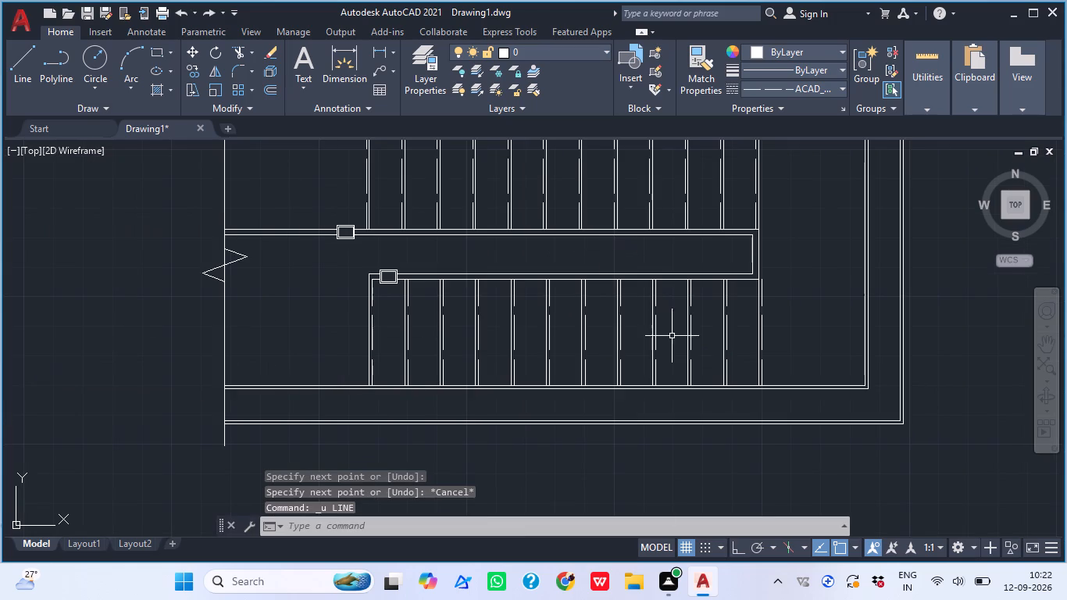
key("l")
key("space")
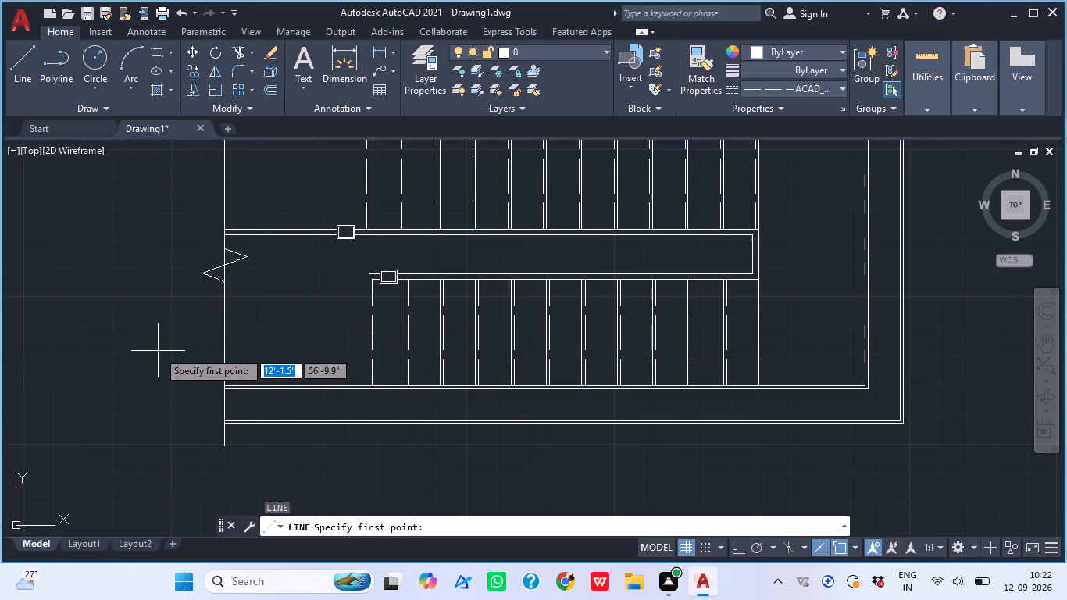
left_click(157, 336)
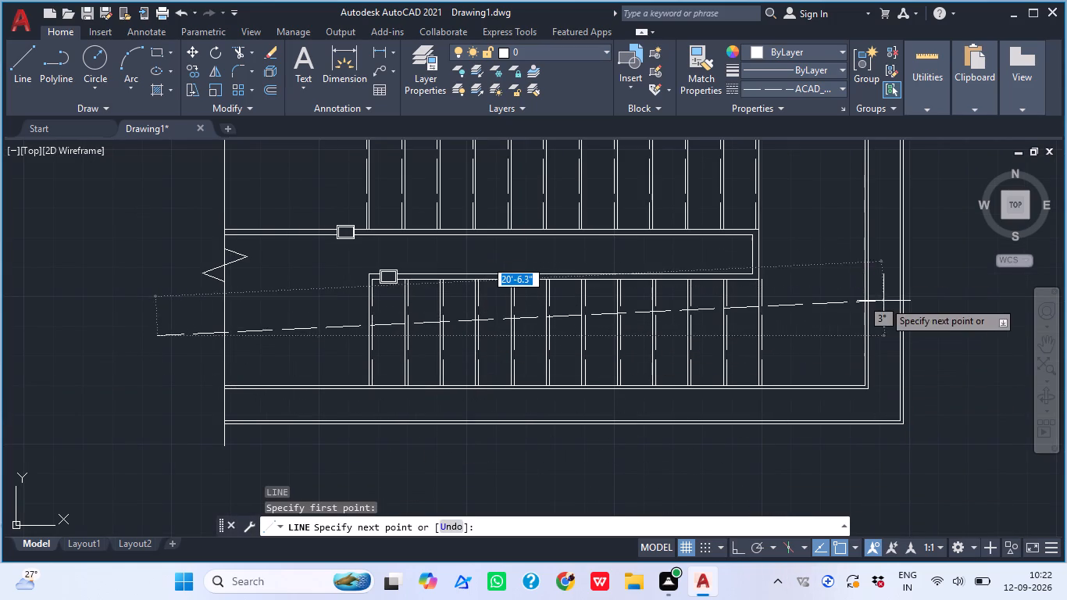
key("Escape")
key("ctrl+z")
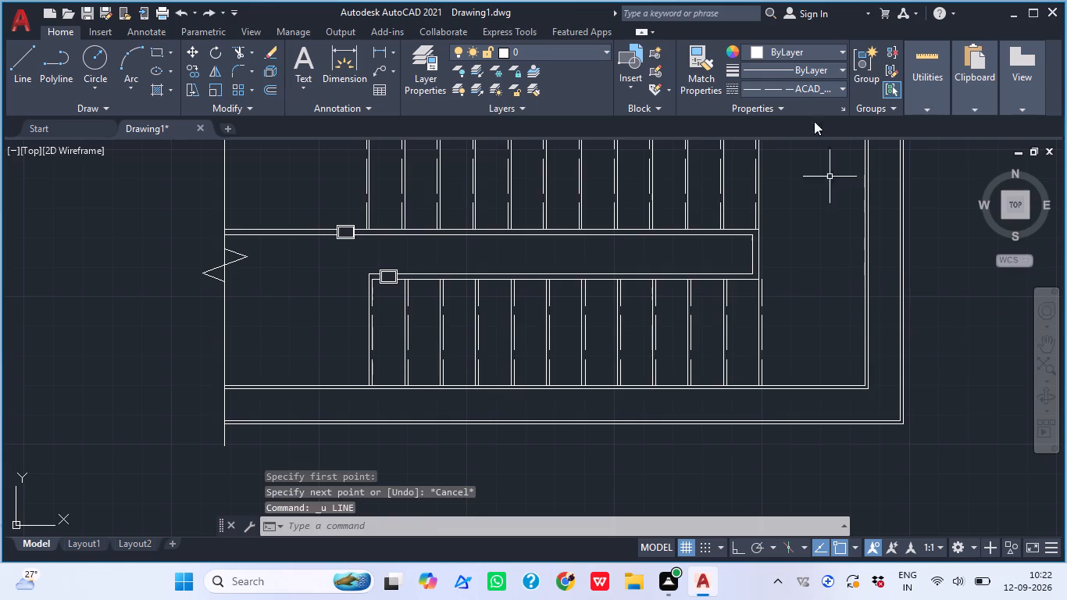
With the Continuous linetype and Ortho on, draw a horizontal line about 22' long across the lower flight, with a short upright at the landing end.
left_click(835, 93)
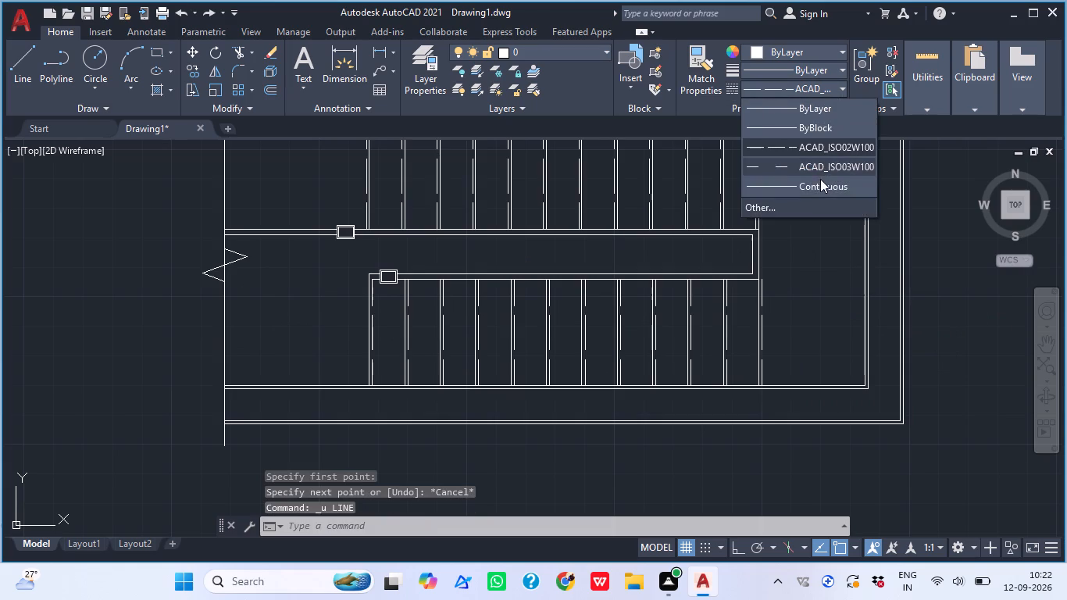
left_click(820, 181)
key("l")
key("space")
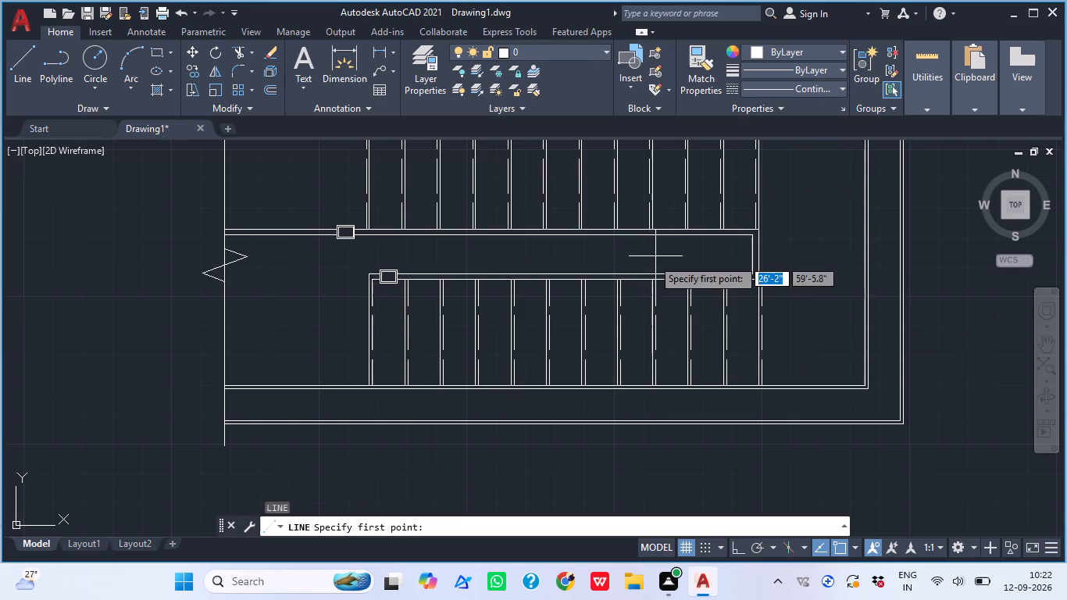
left_click(174, 330)
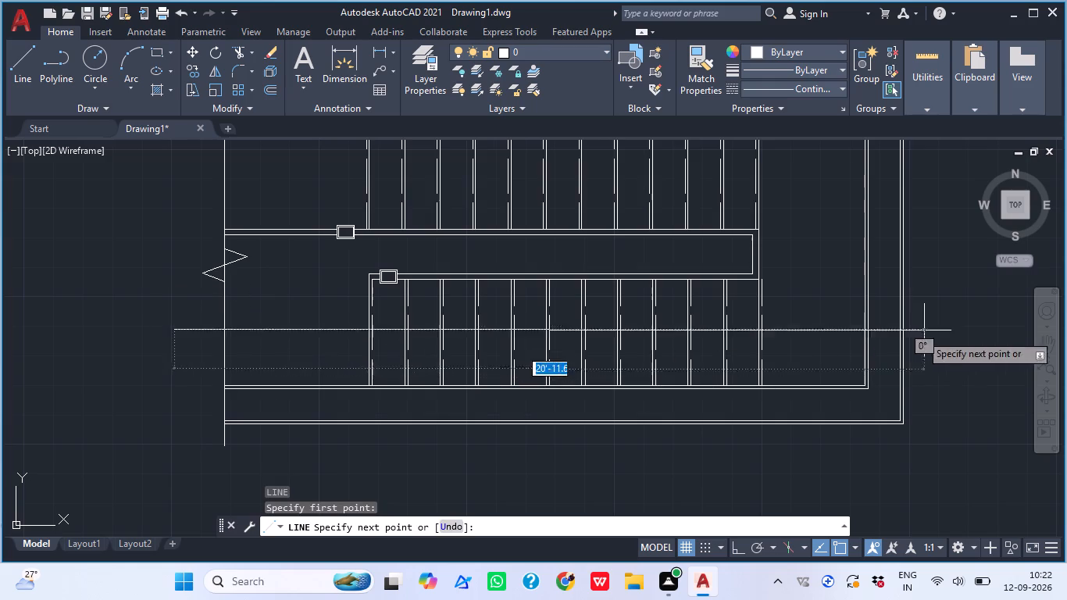
left_click(740, 549)
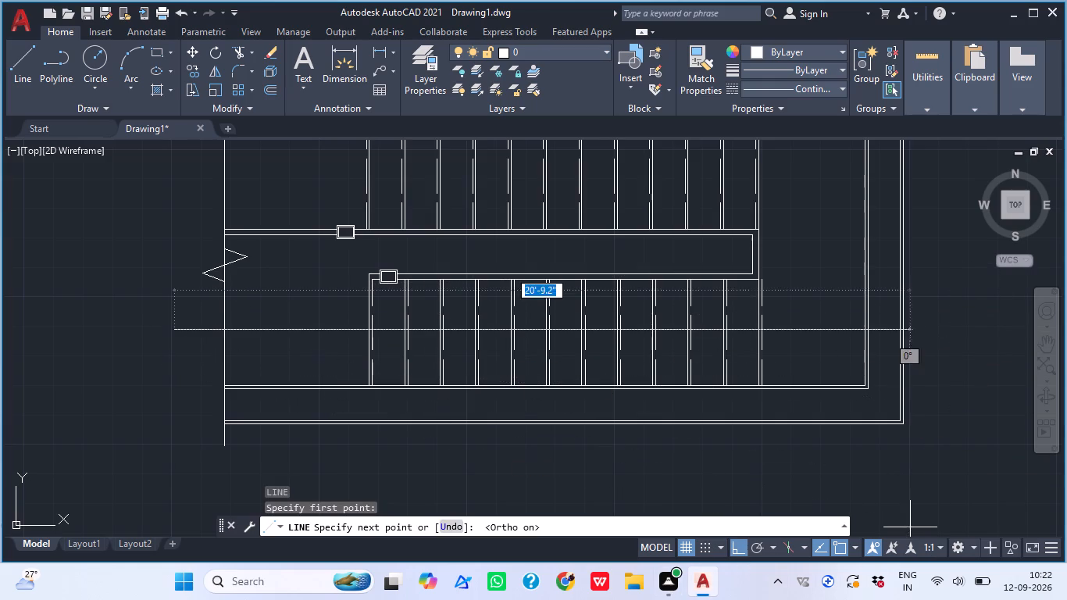
left_click(958, 316)
scroll(962, 298, "up", 2)
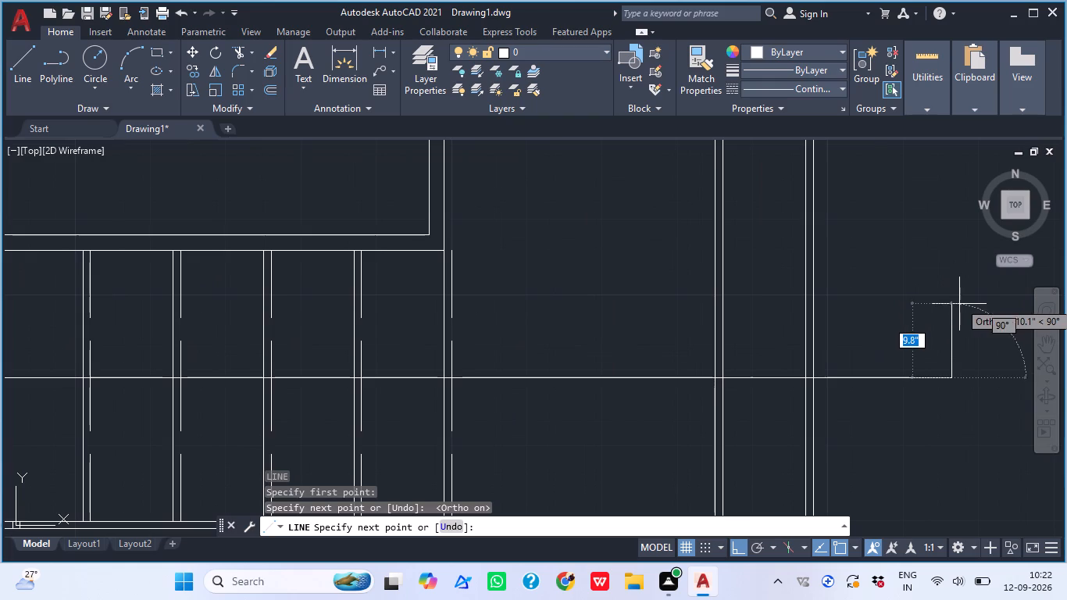
left_click(947, 323)
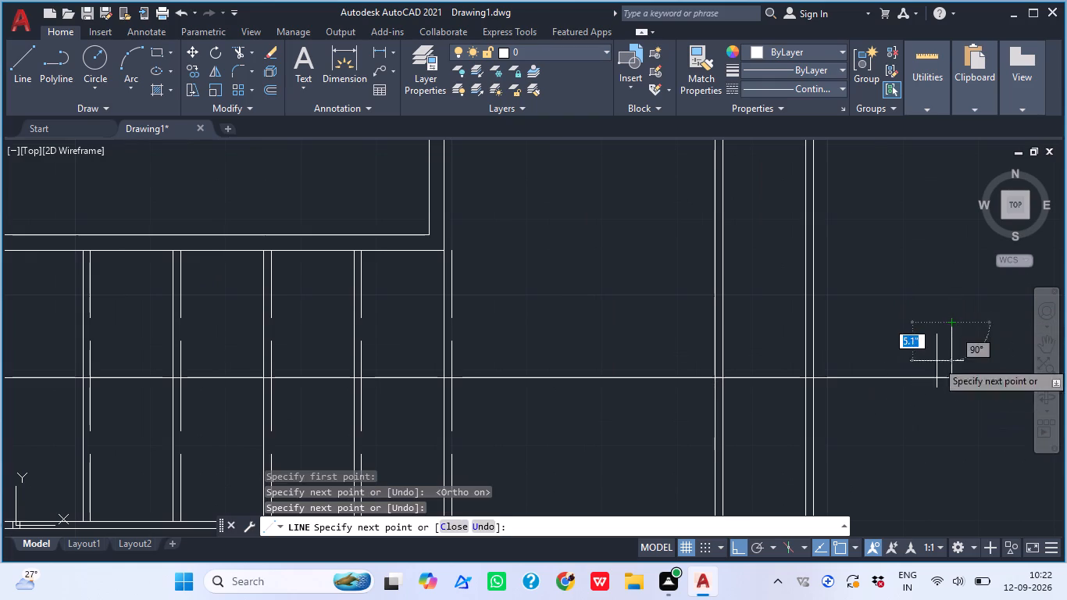
key("Escape")
Copy the short upright from the horizontal line's landing end to its opposite end beyond the break line.
left_click(952, 345)
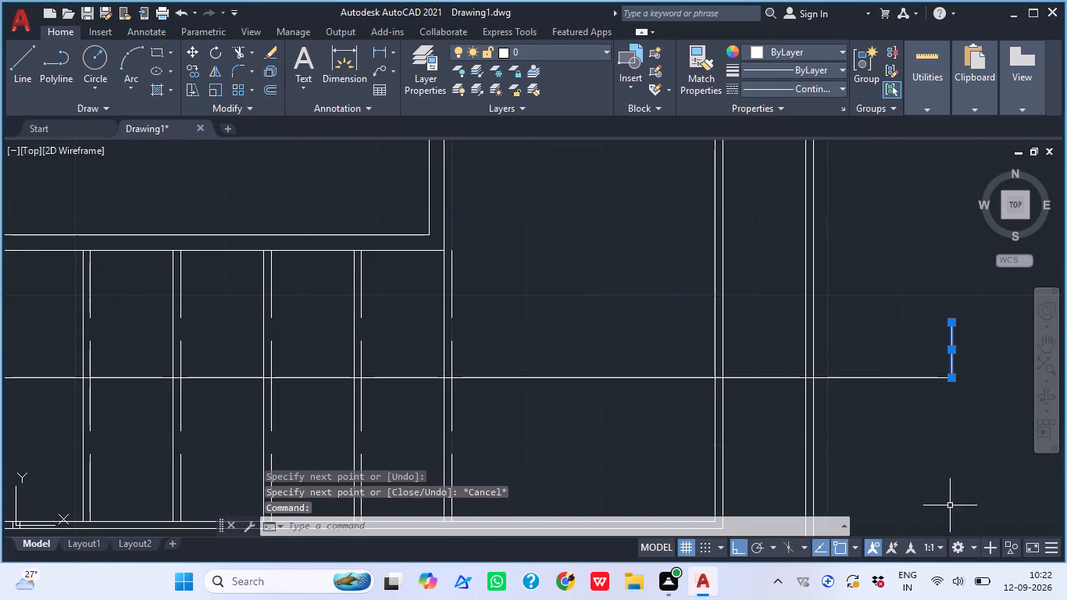
key("c")
type("O")
key("space")
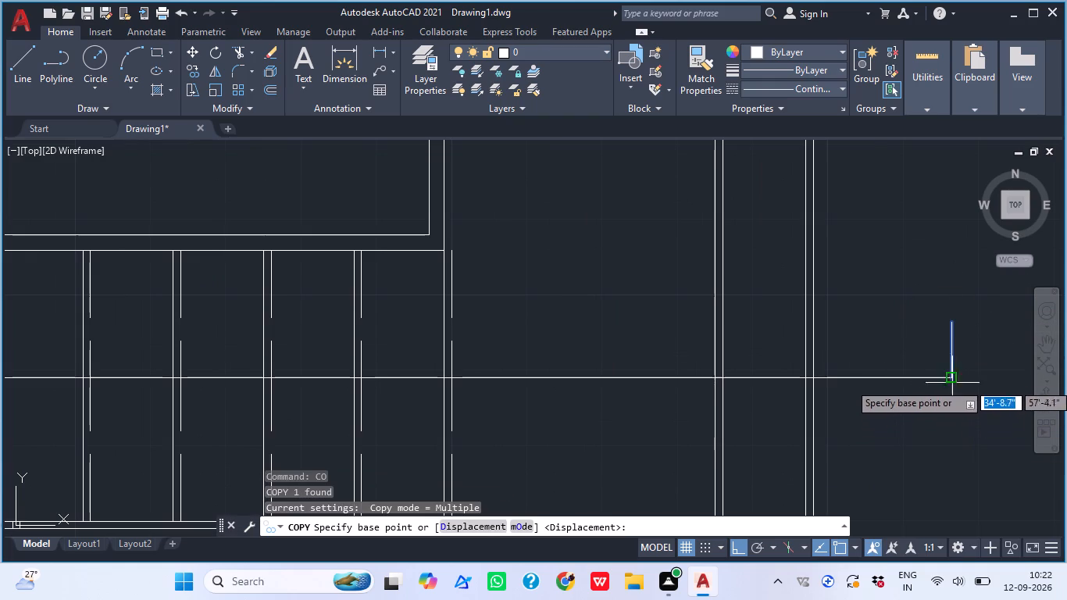
left_click(955, 376)
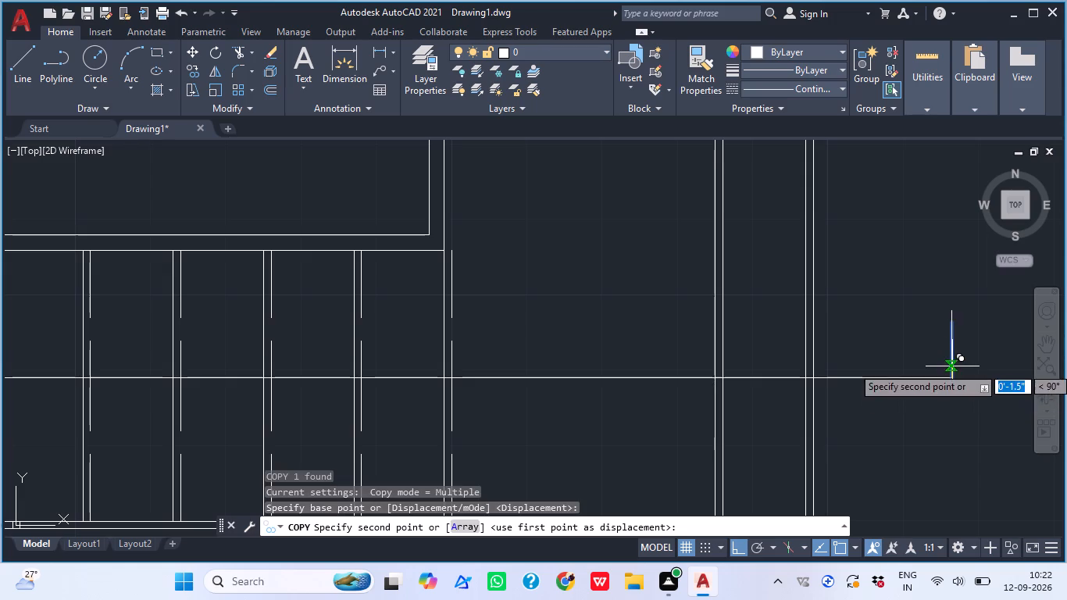
scroll(949, 366, "down", 4)
scroll(648, 363, "up", 4)
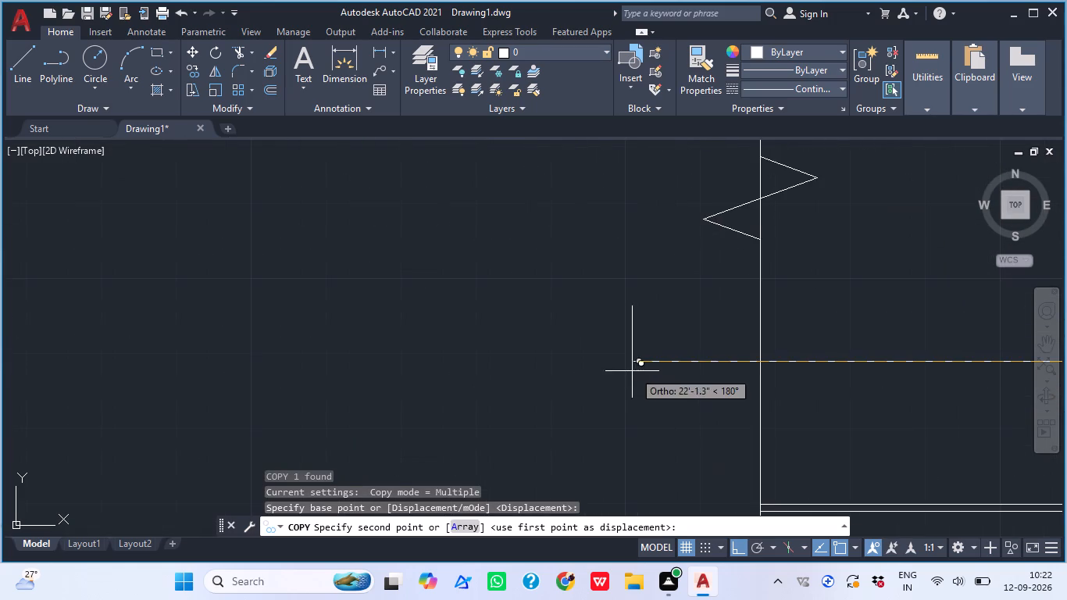
left_click(630, 360)
scroll(745, 377, "down", 2)
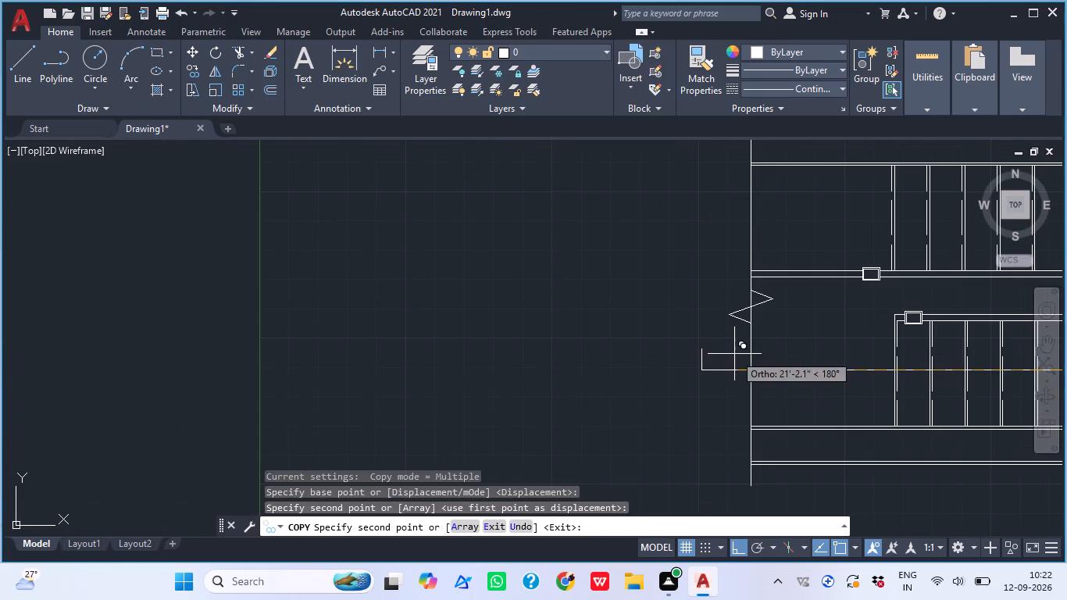
key("Escape")
Draw a circle of about 1.4" radius centred on the top end of the landing-side upright.
middle_click_drag(727, 376, 570, 372)
scroll(566, 356, "down", 1)
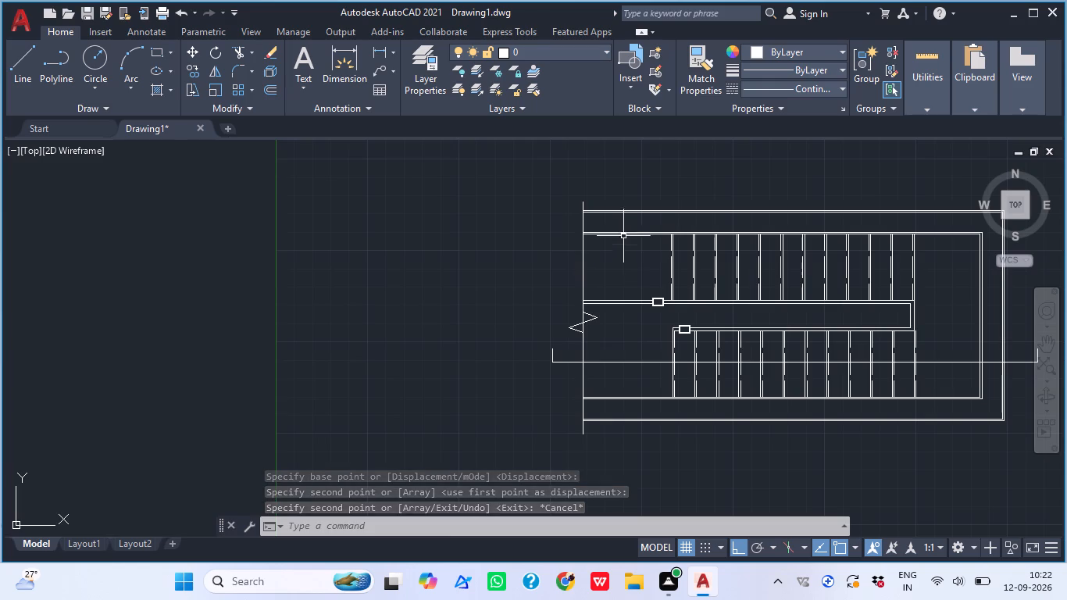
middle_click_drag(768, 349, 514, 288)
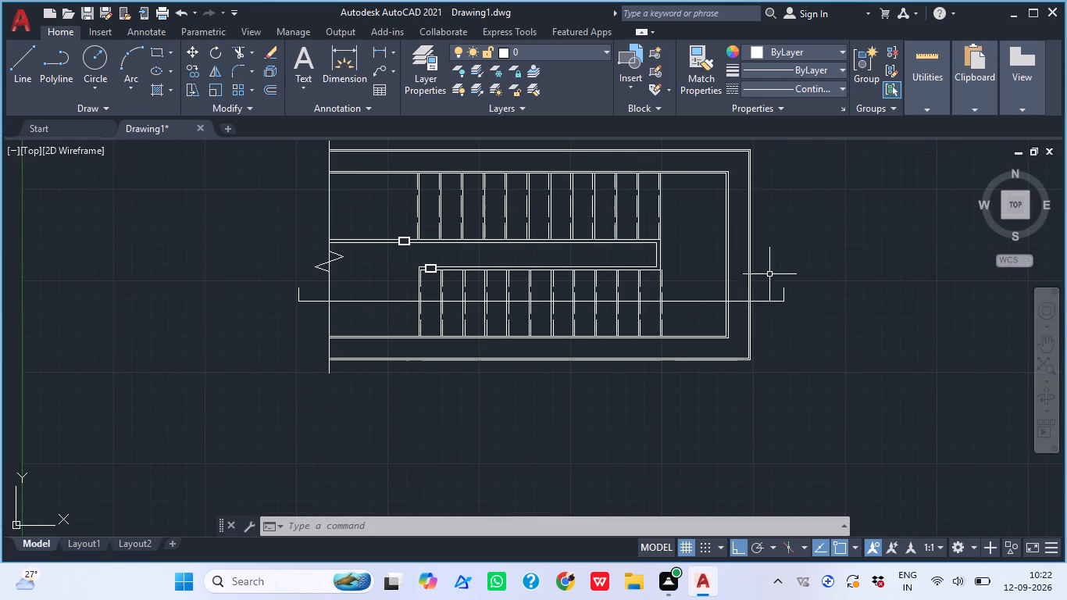
middle_click_drag(776, 288, 782, 301)
scroll(794, 287, "up", 3)
key("c")
key("space")
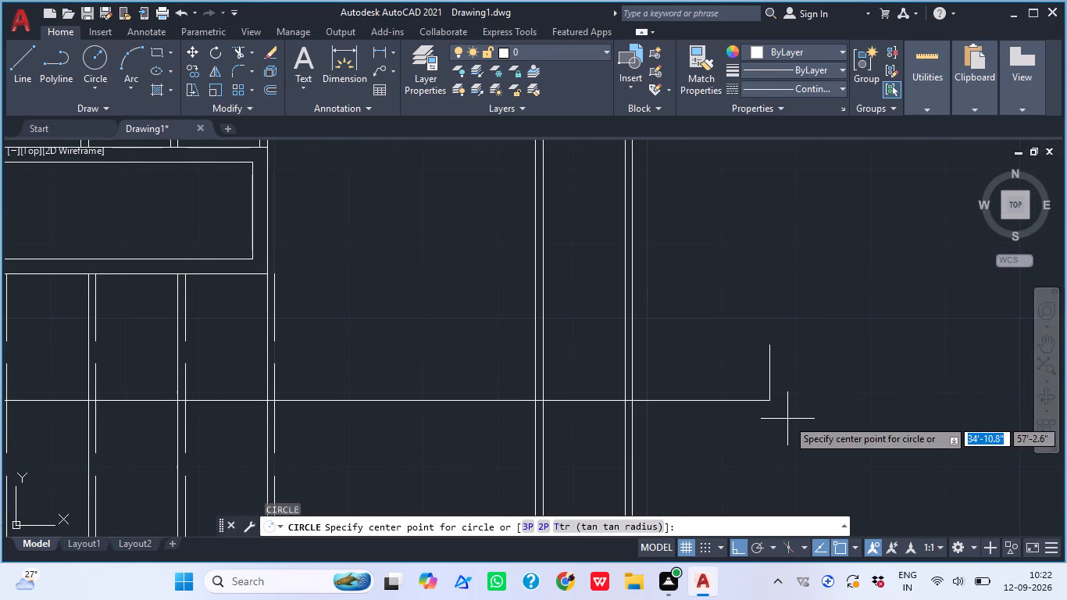
scroll(780, 386, "up", 1)
left_click(759, 320)
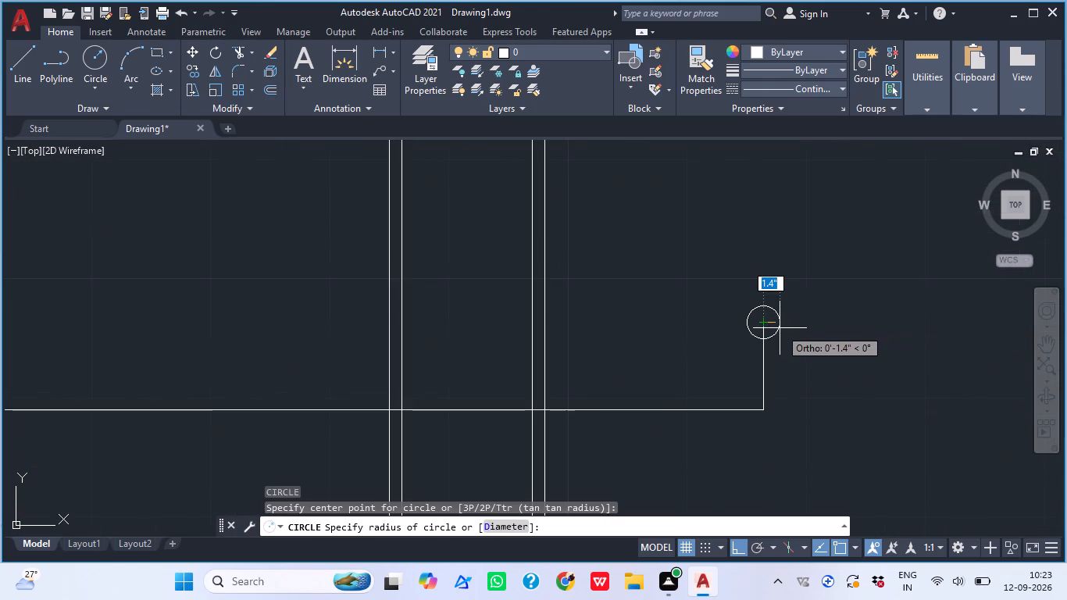
left_click(780, 328)
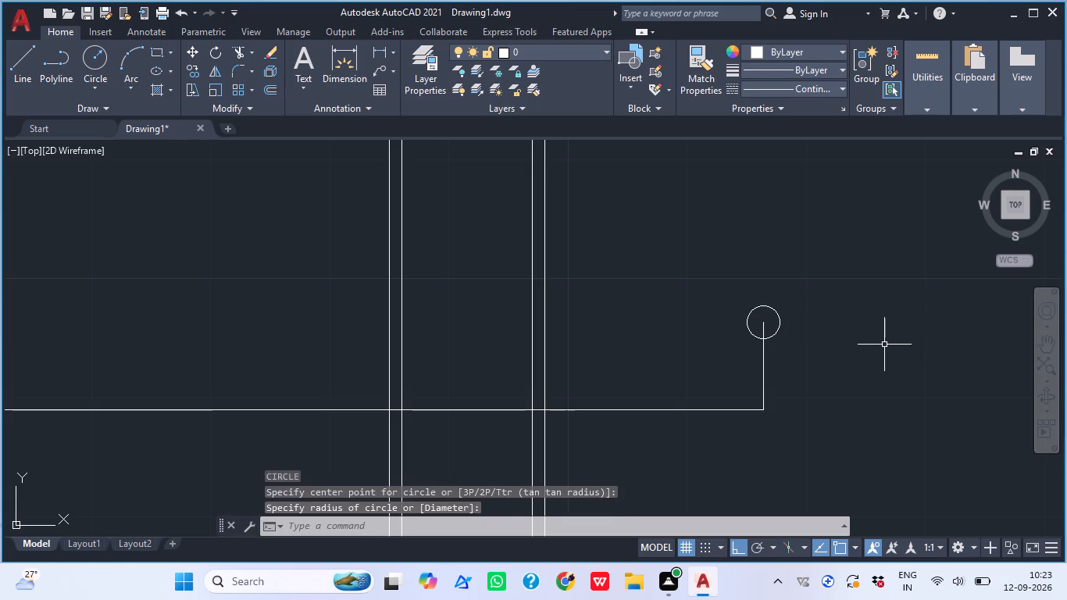
key("Escape")
Draw a horizontal line through the circle's centre, extending slightly past the circle on both sides.
type("L")
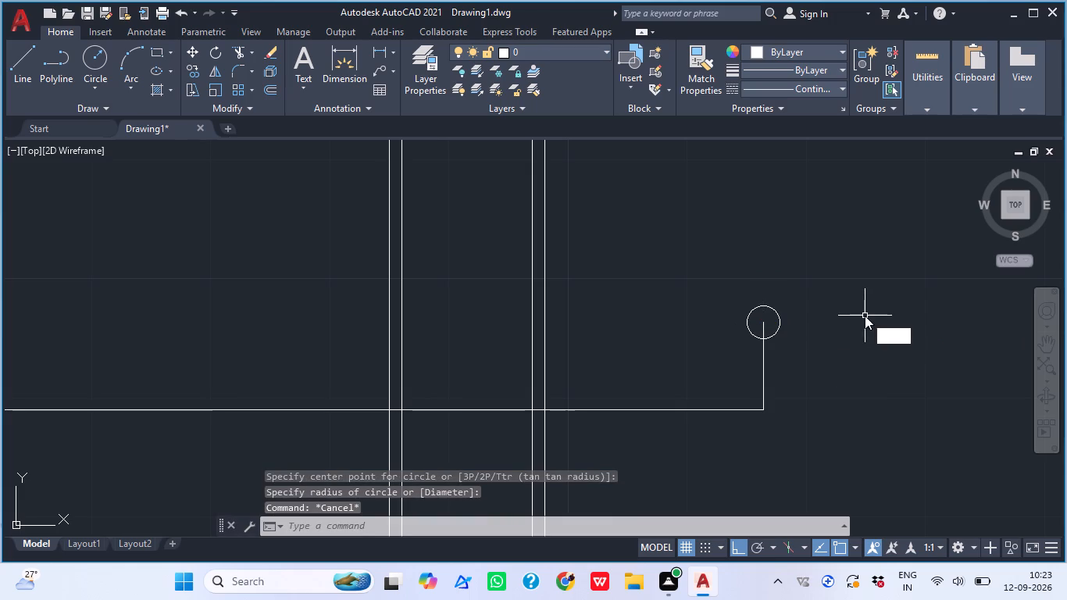
key("space")
left_click(765, 320)
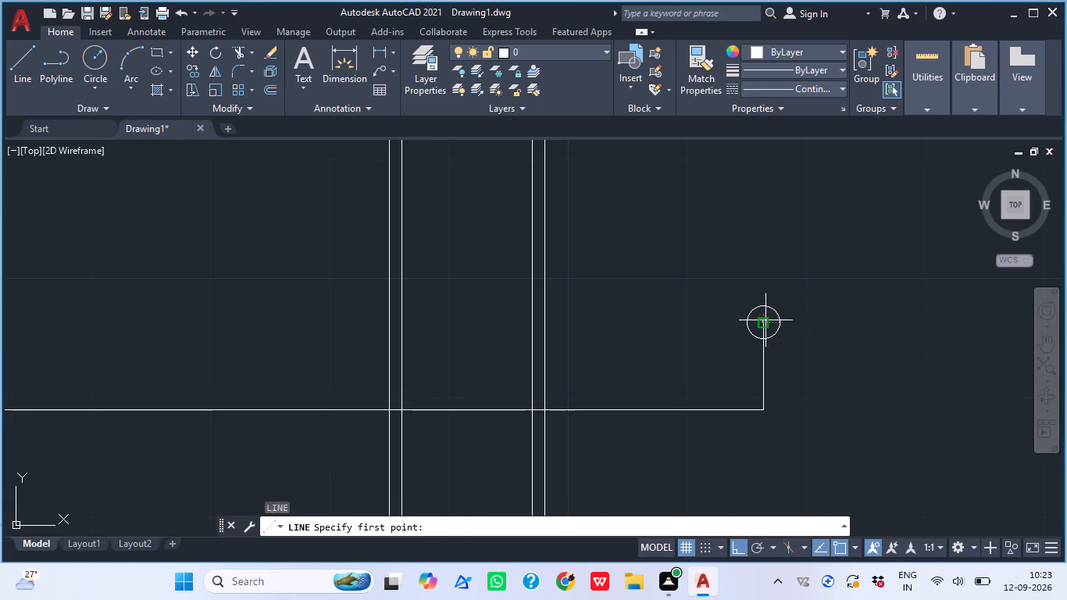
scroll(814, 325, "up", 3)
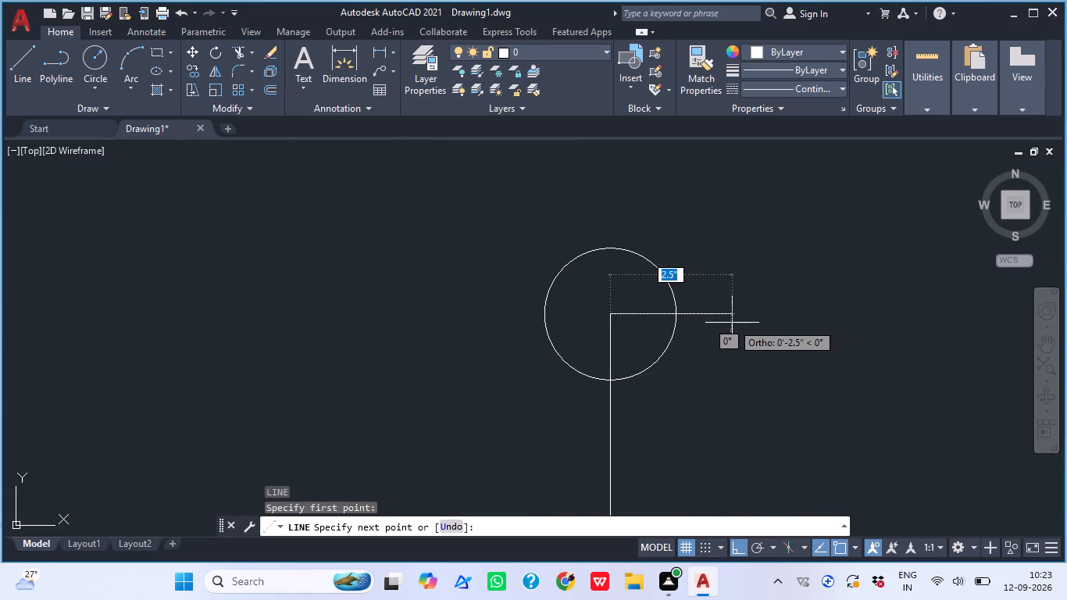
left_click(714, 316)
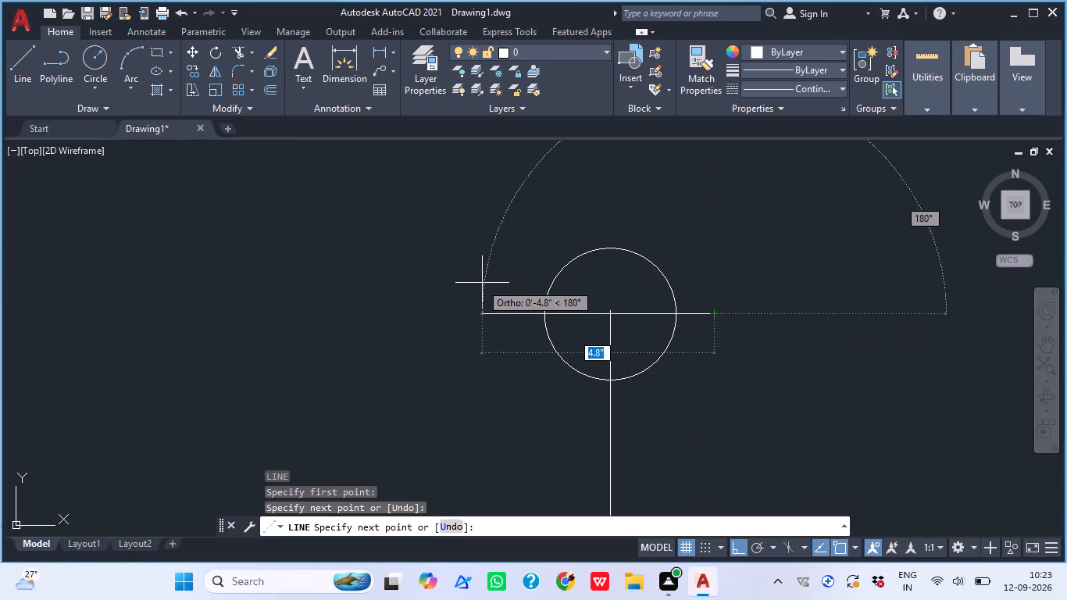
left_click(501, 315)
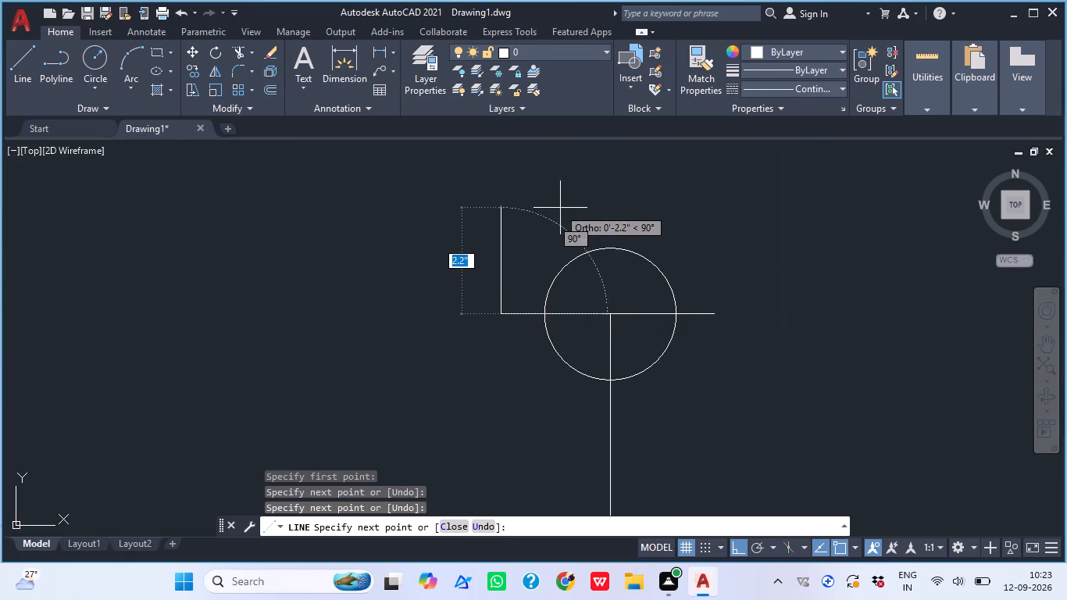
key("Escape")
With Ortho off, draw two sloping lines from the horizontal line's ends to an apex above the circle, the first about 3.7" long at 54°.
type("L")
key("space")
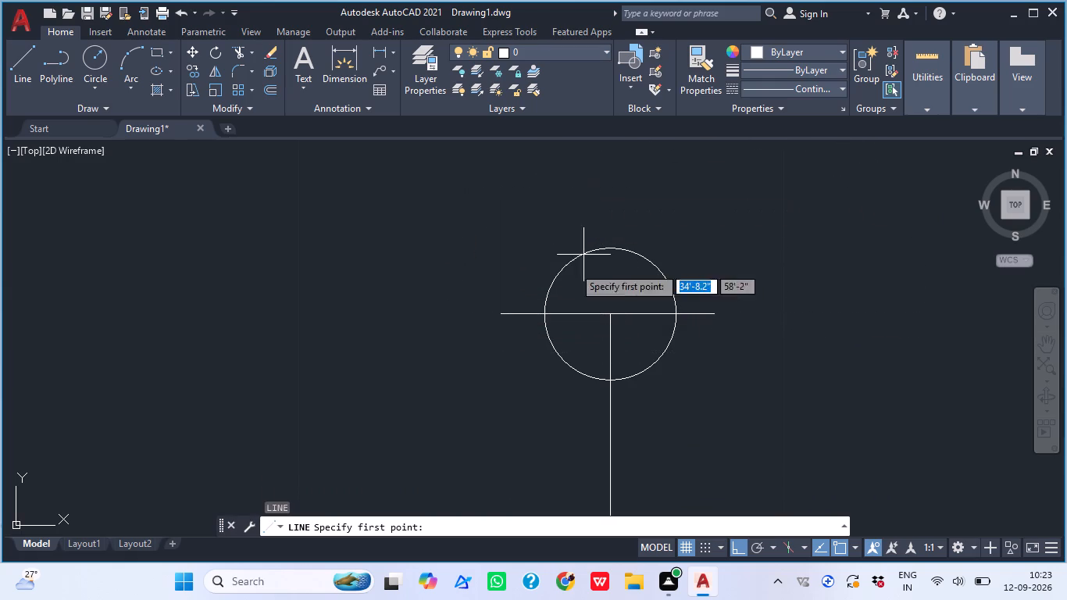
left_click(734, 537)
left_click(504, 316)
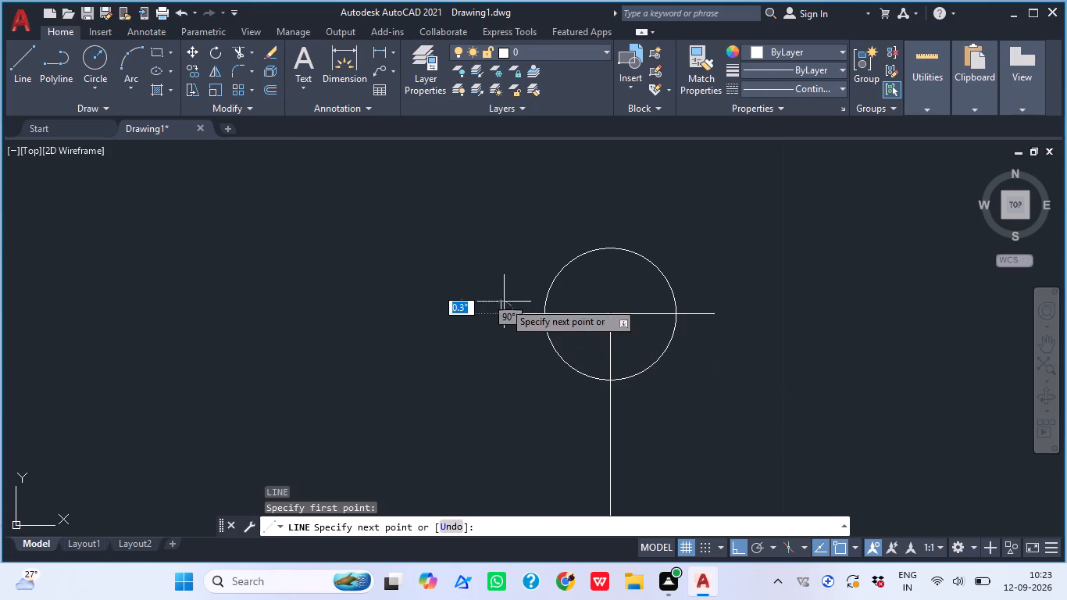
left_click(735, 545)
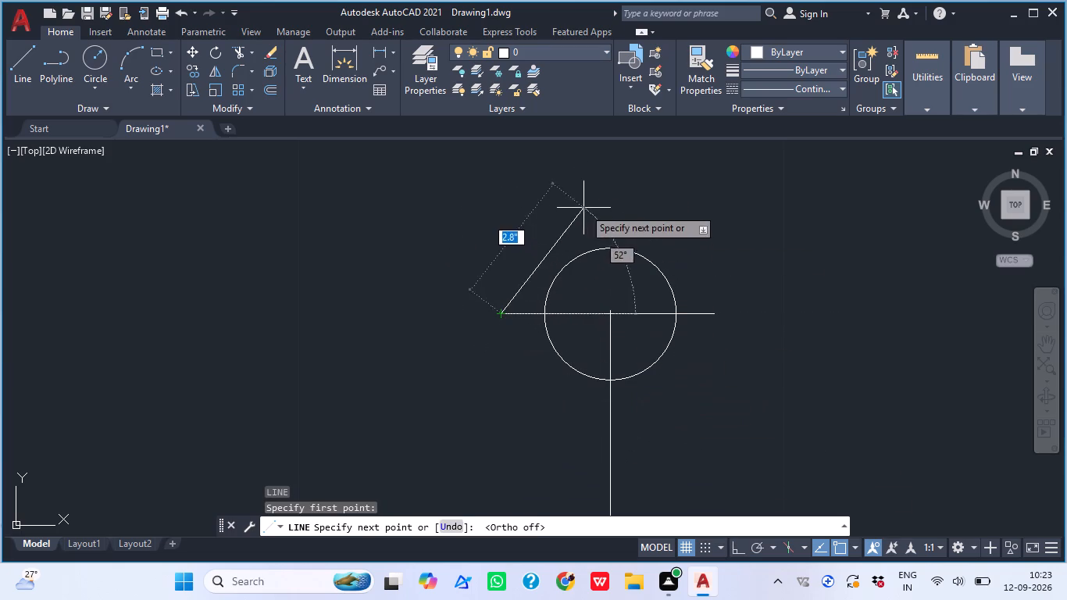
left_click(606, 169)
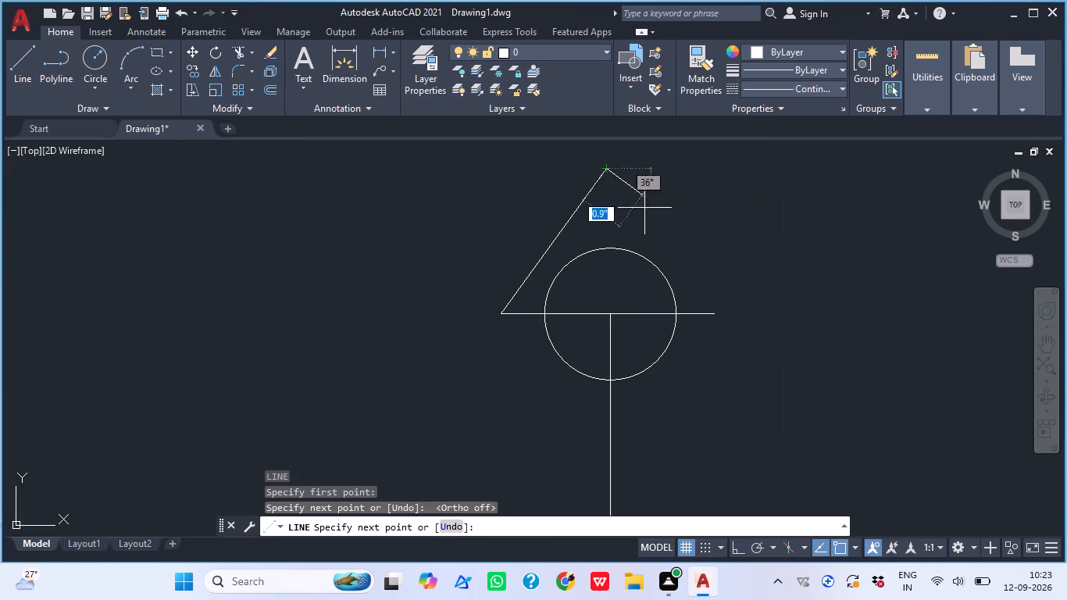
scroll(719, 314, "up", 3)
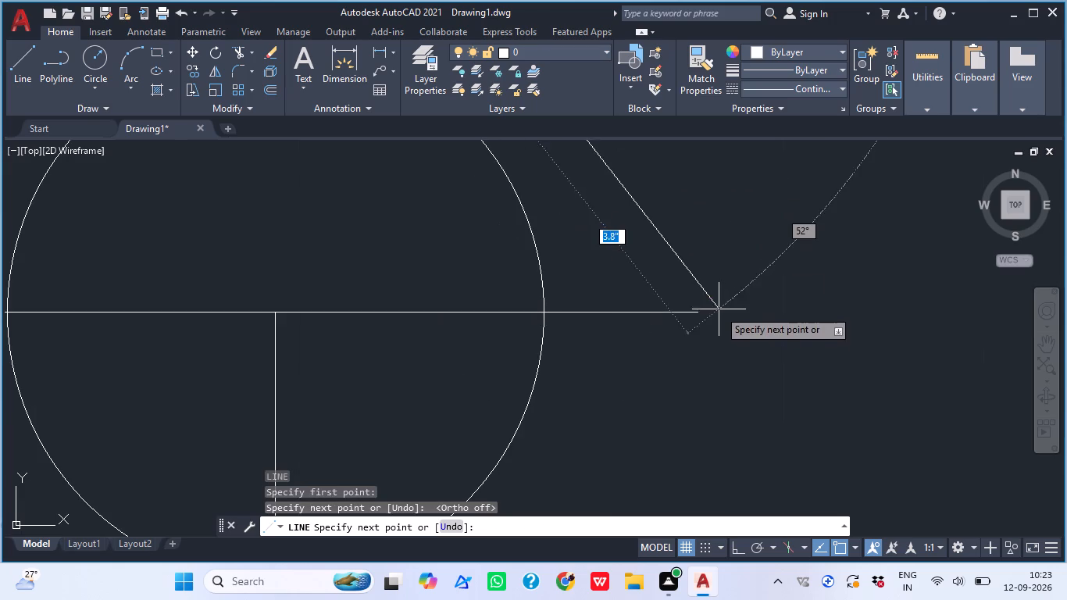
left_click(694, 317)
scroll(708, 327, "down", 2)
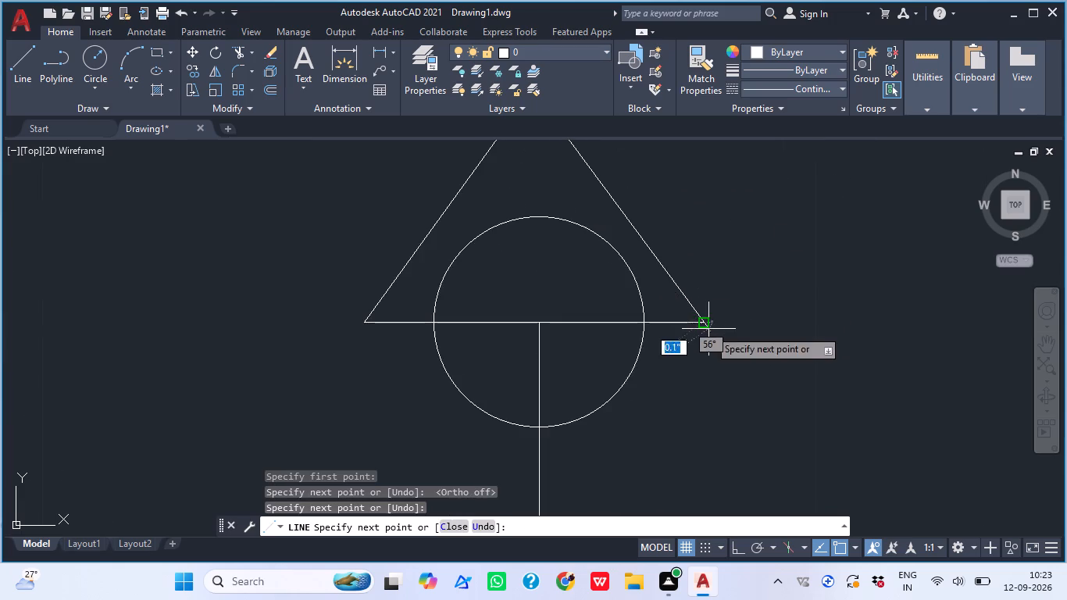
scroll(692, 392, "down", 1)
middle_click_drag(698, 460, 703, 509)
key("Escape")
Trim the horizontal line segments and the upright's end that lie inside the circle.
key("t")
type("R")
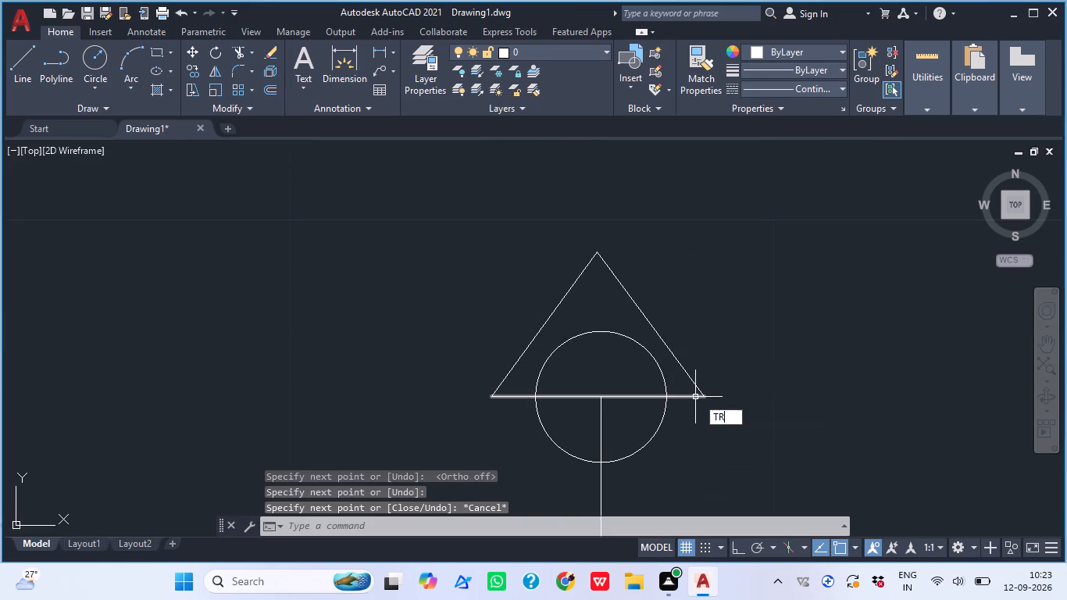
key("space")
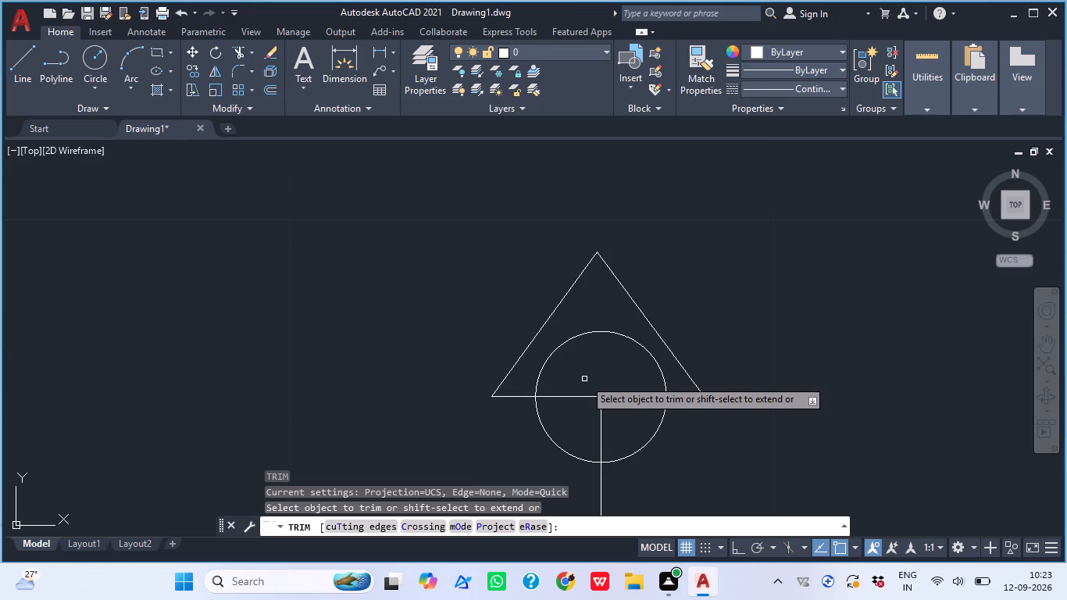
left_click(587, 379)
left_click(631, 383)
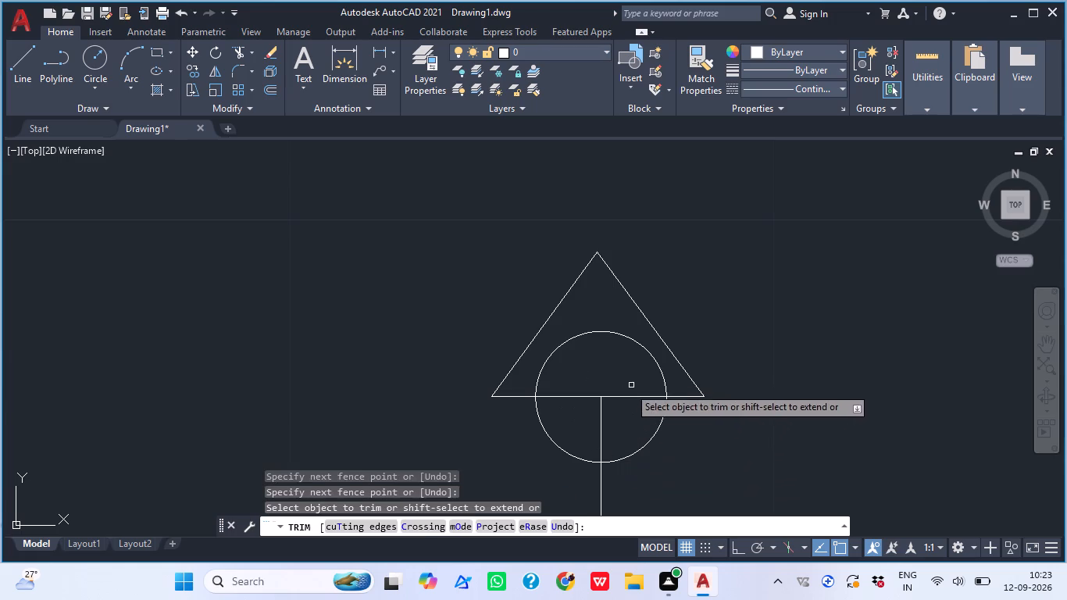
left_click(620, 398)
left_click(591, 415)
left_click(566, 364)
left_click(589, 386)
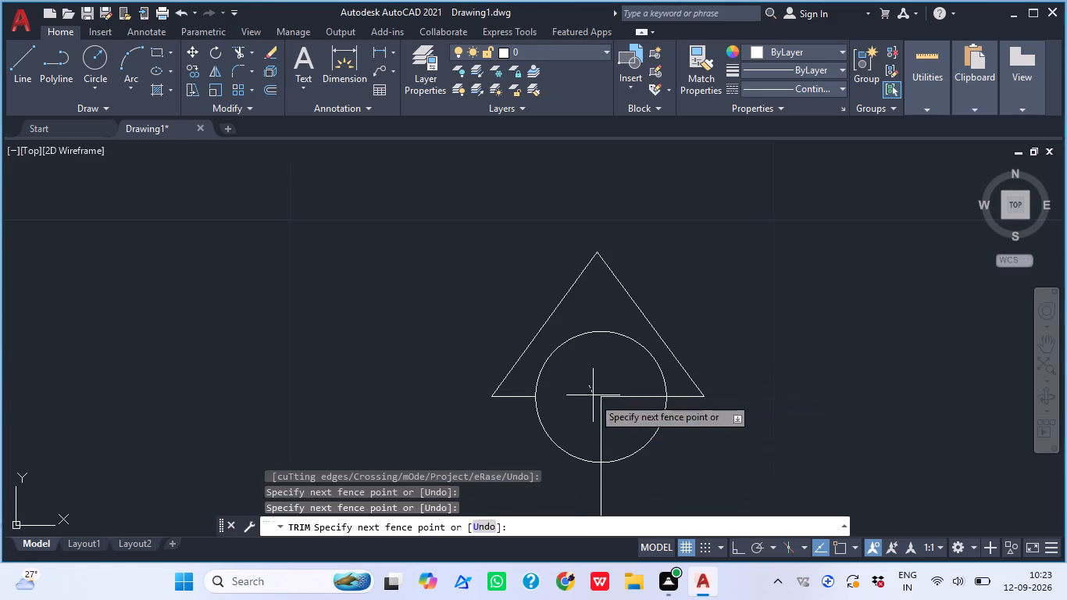
left_click(621, 427)
left_click(622, 373)
left_click(629, 410)
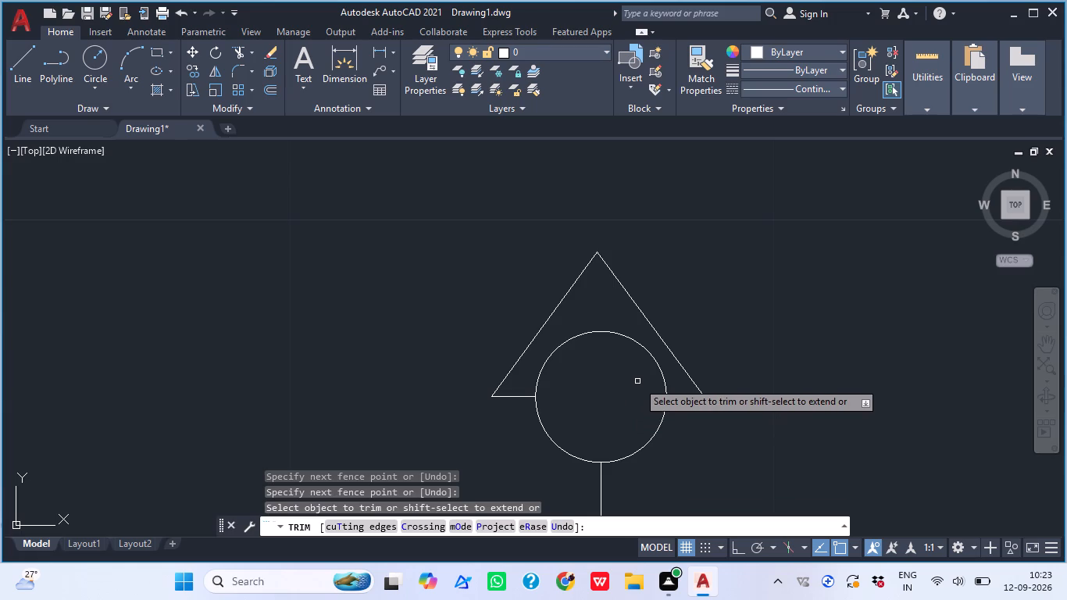
key("Escape")
Copy the circle-and-triangle marker from the landing-side upright to the section line's other end, using the upright's bottom corner as base point.
scroll(596, 316, "down", 2)
left_click(534, 289)
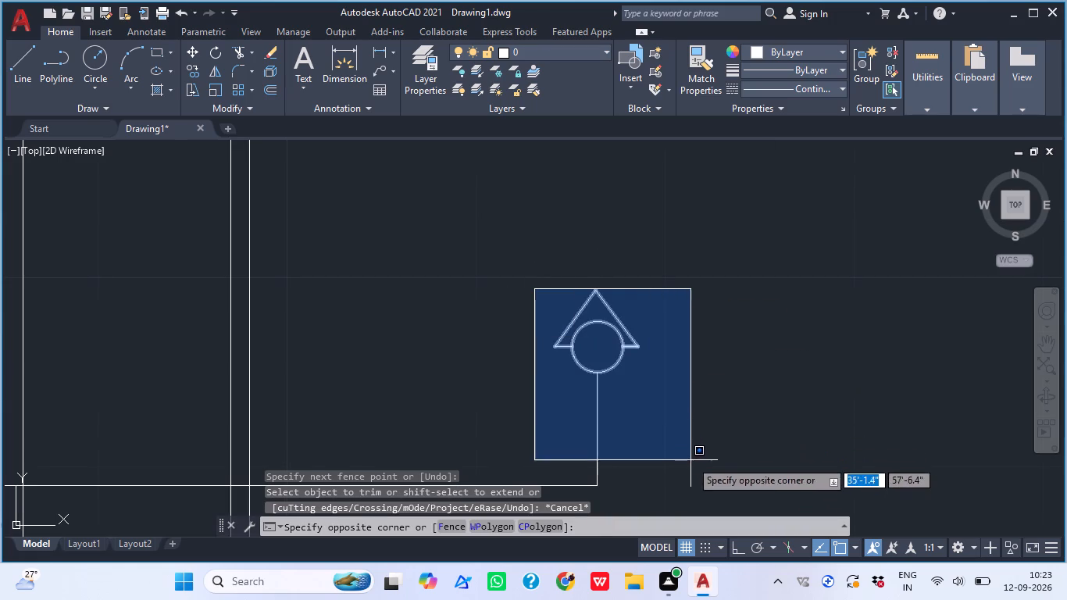
left_click(692, 463)
scroll(676, 416, "down", 6)
scroll(684, 407, "up", 3)
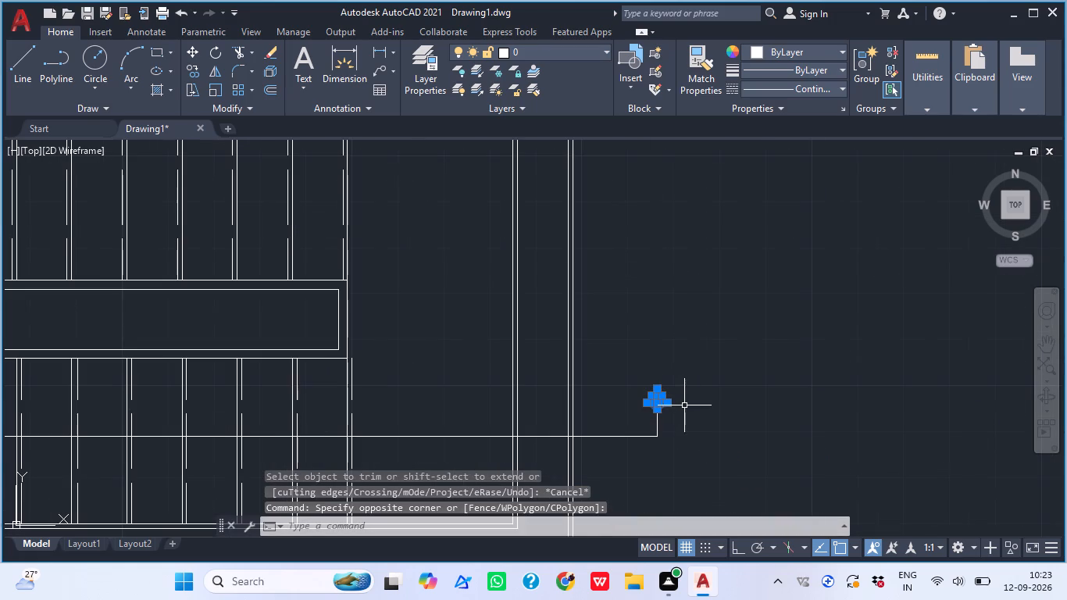
key("c")
type("O")
key("space")
scroll(684, 448, "up", 2)
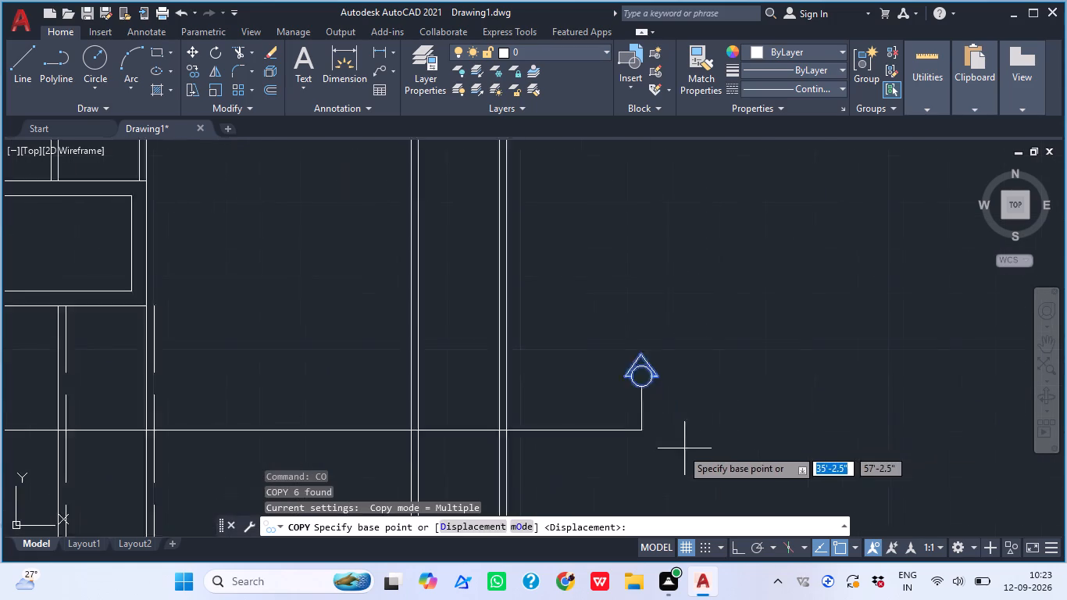
scroll(676, 443, "up", 1)
left_click(591, 412)
scroll(660, 425, "down", 5)
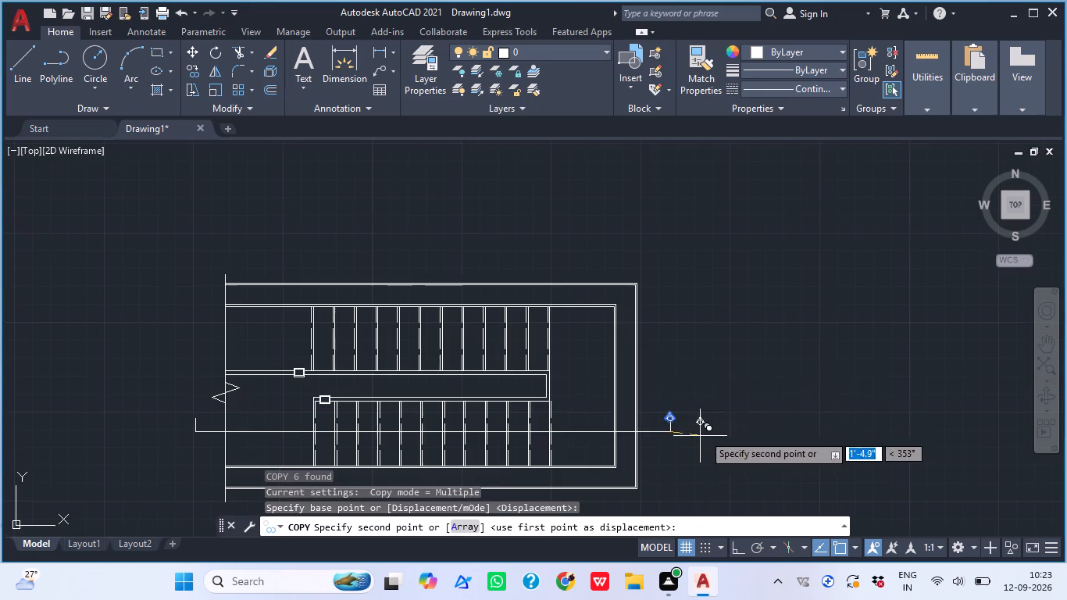
scroll(189, 436, "up", 3)
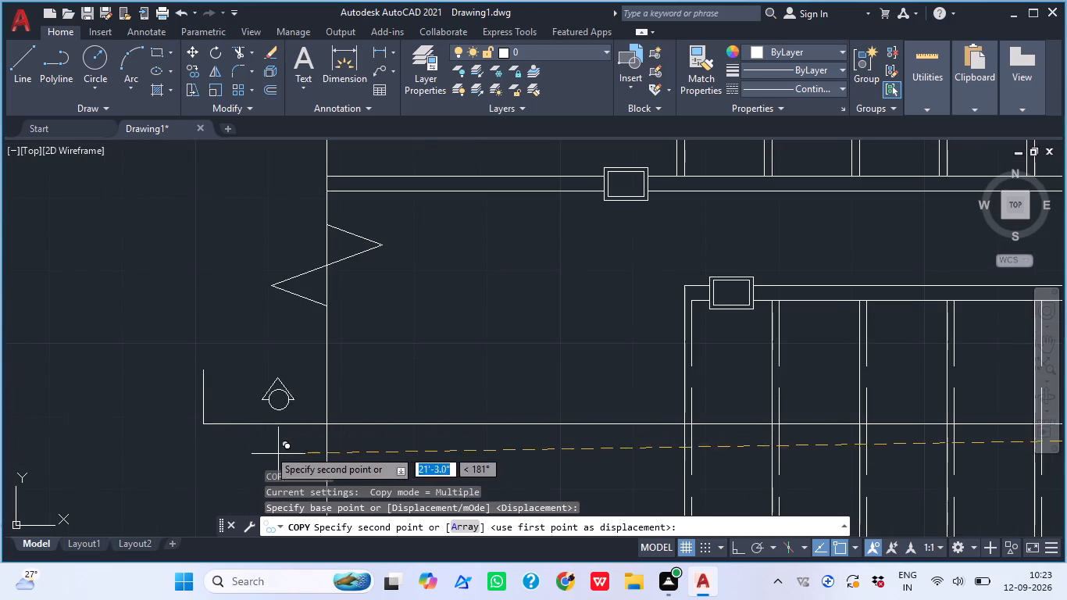
double_click(204, 423)
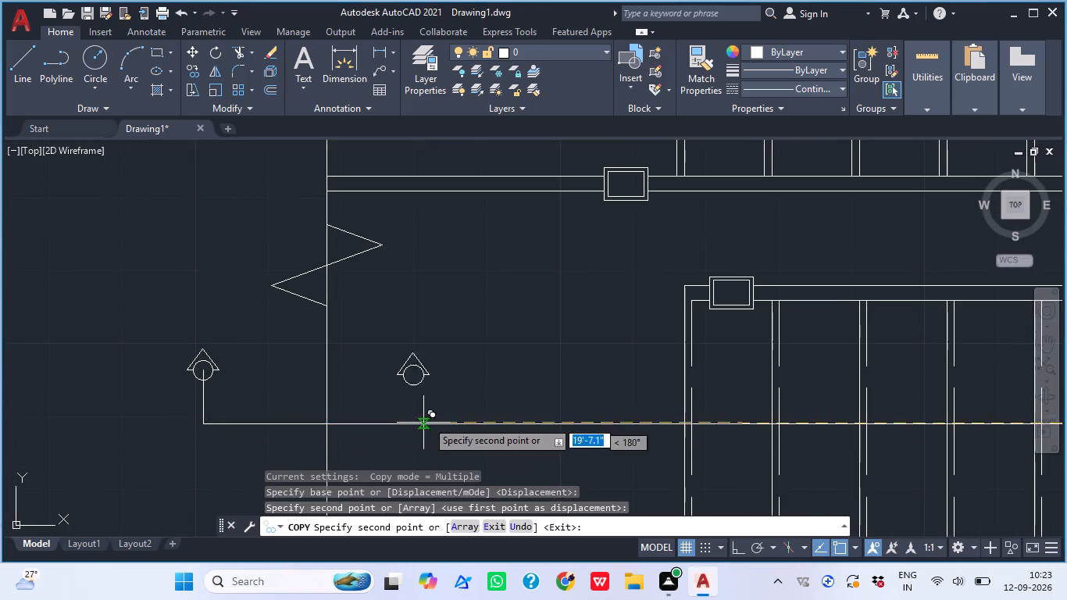
scroll(441, 405, "down", 3)
key("Escape")
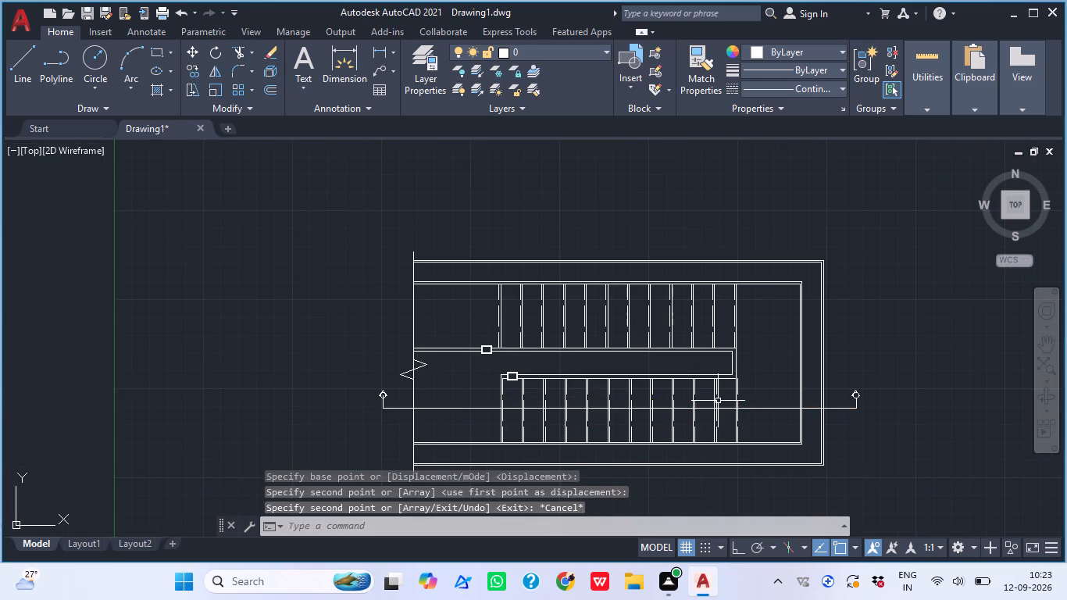
With Ortho on, draw a horizontal line about 3.4" long just above the triangle of the break-line-side marker.
scroll(440, 346, "up", 1)
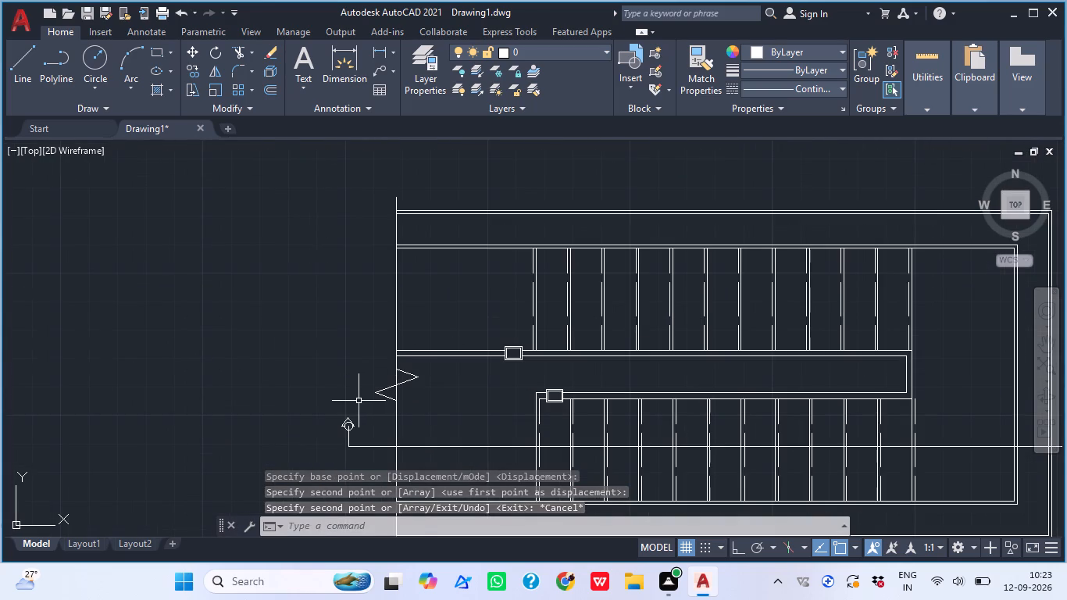
scroll(350, 412, "up", 3)
middle_click_drag(369, 394, 426, 336)
scroll(423, 355, "up", 2)
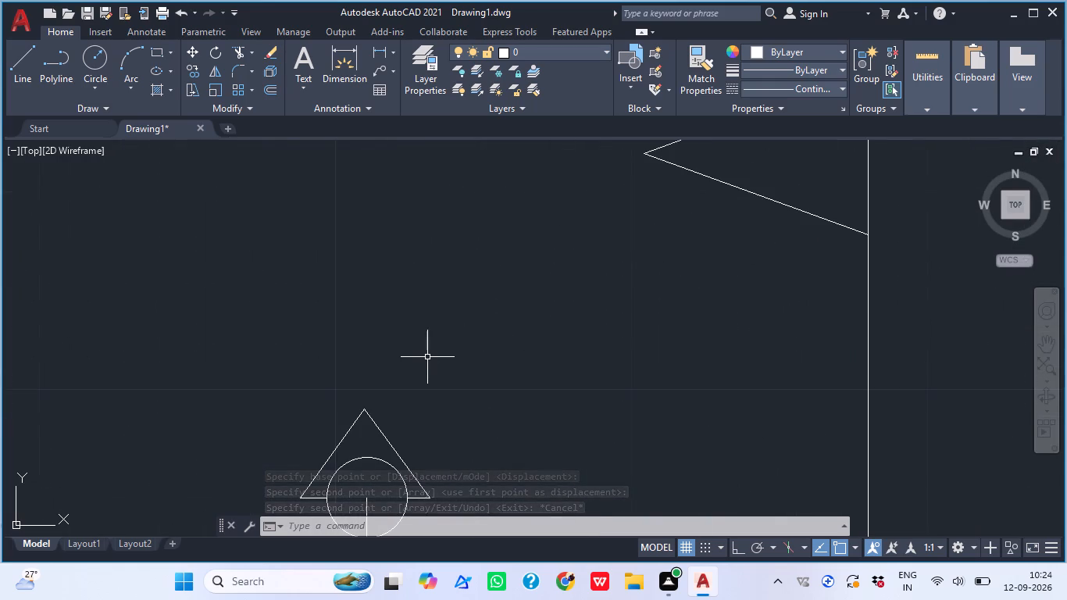
type("L")
key("space")
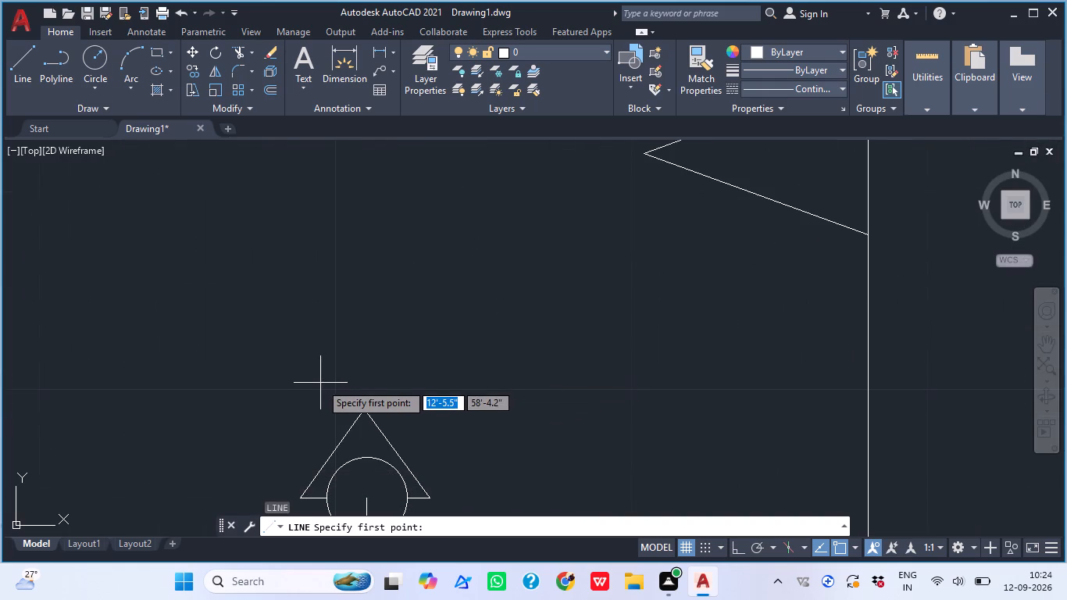
left_click(320, 389)
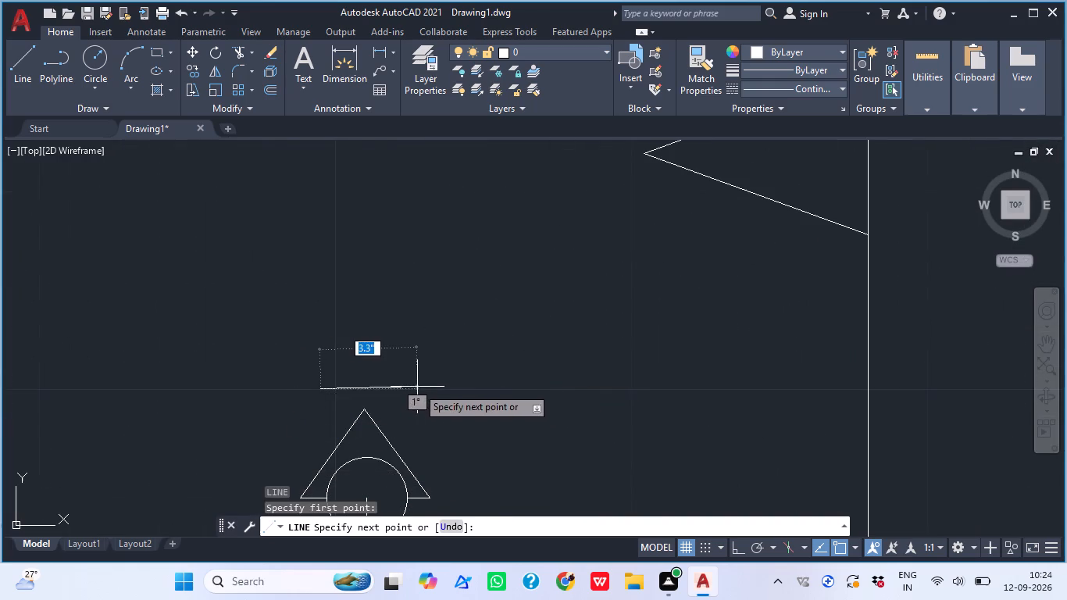
left_click(733, 541)
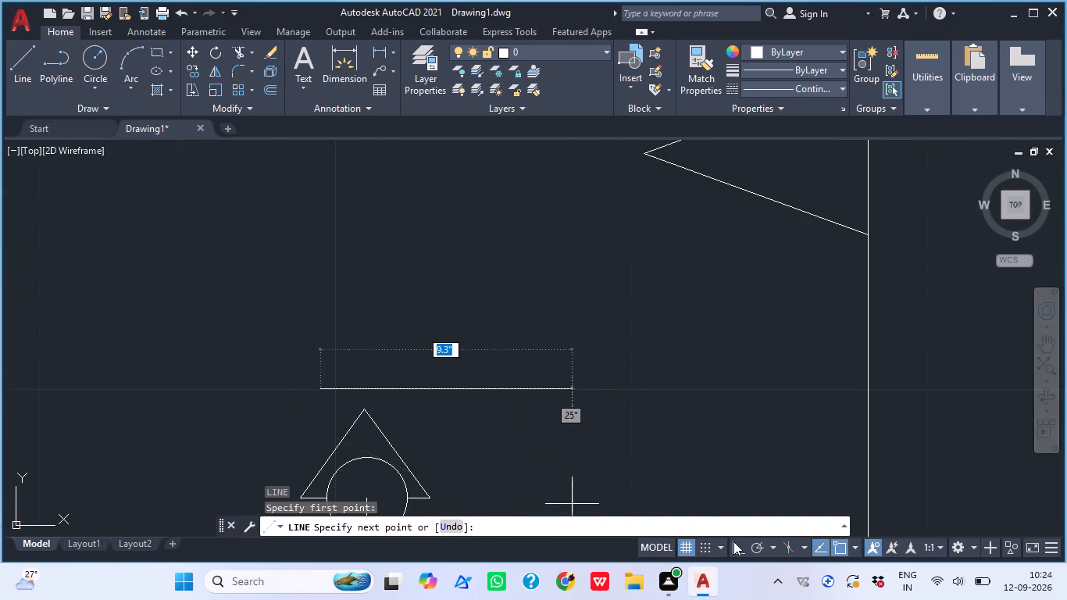
left_click(419, 392)
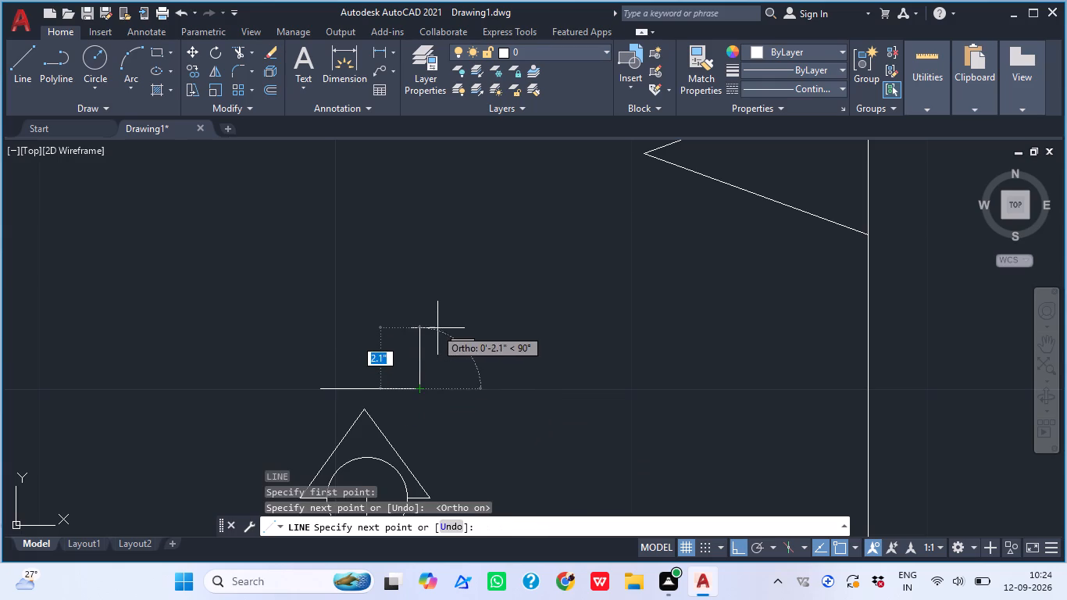
key("Escape")
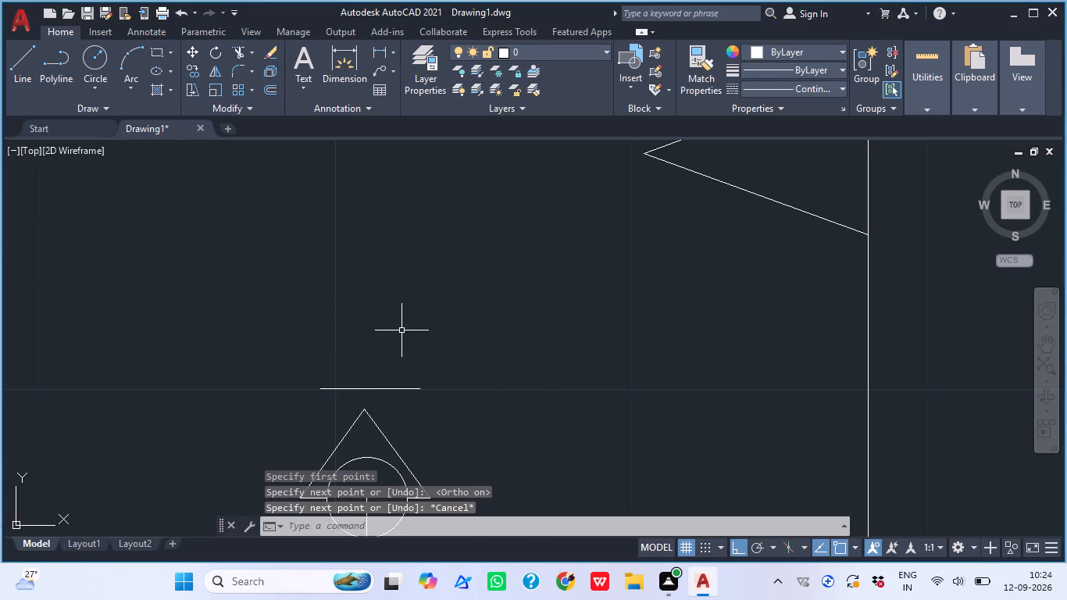
Add the multiline text "A" over the short horizontal line above the break-line-side marker.
key("t")
key("space")
left_click(328, 326)
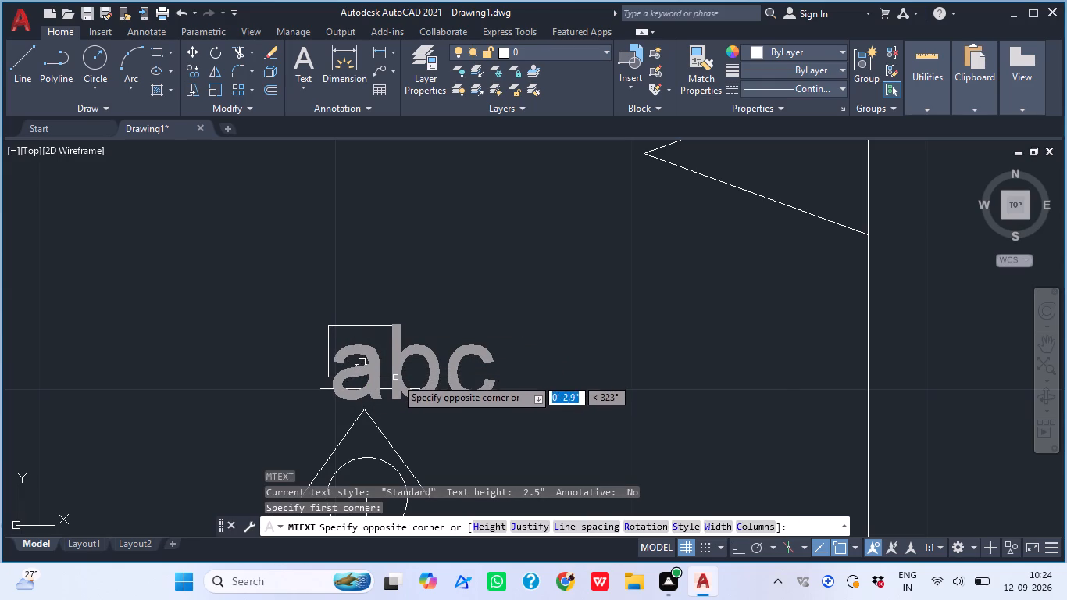
left_click(395, 377)
scroll(454, 320, "up", 1)
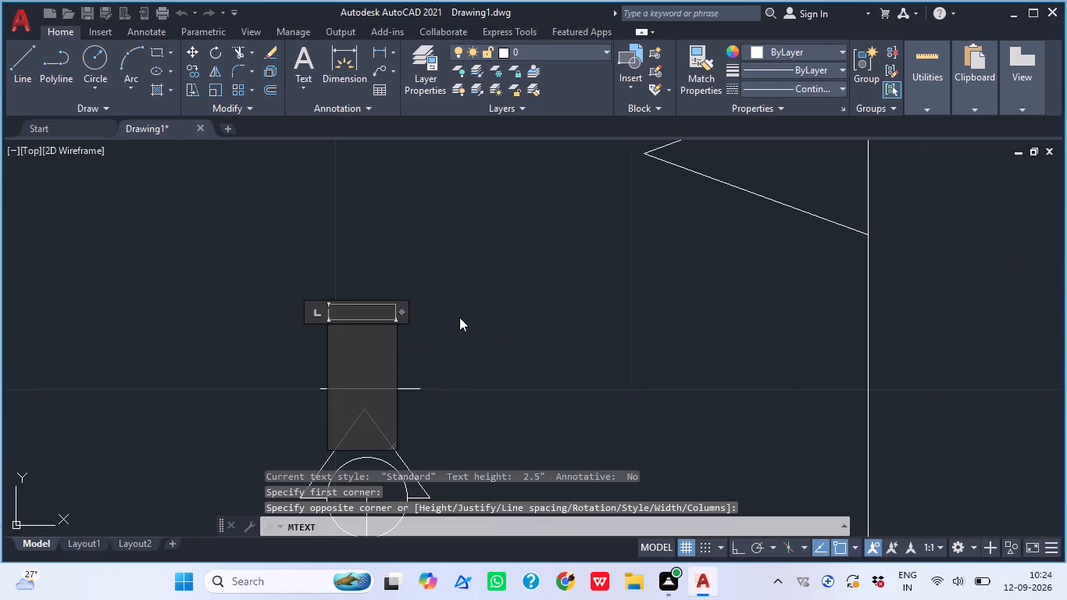
key("a")
scroll(492, 301, "down", 2)
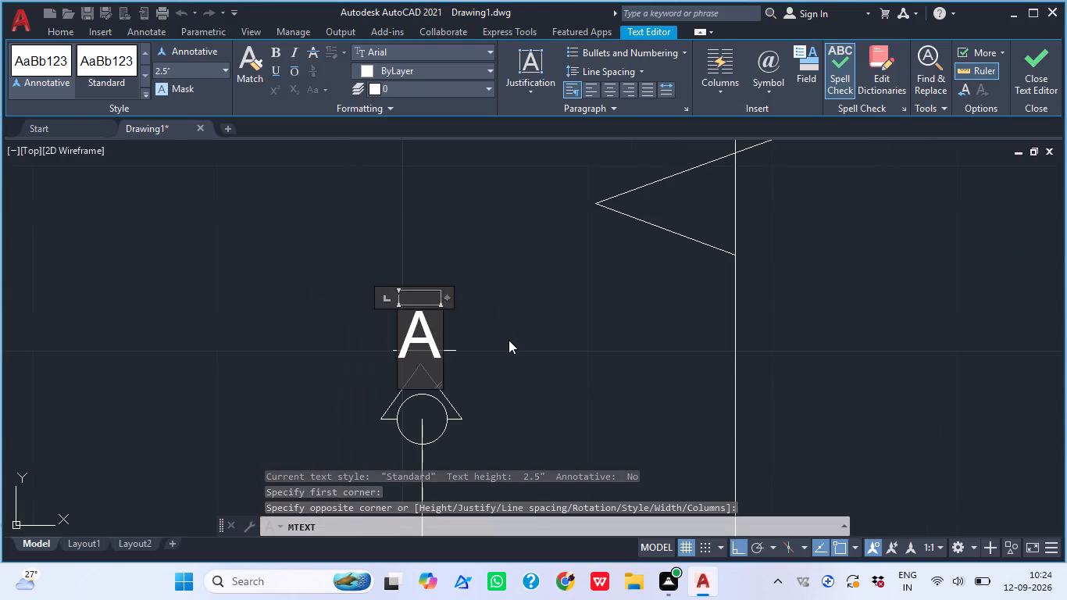
key("Return")
key("Escape")
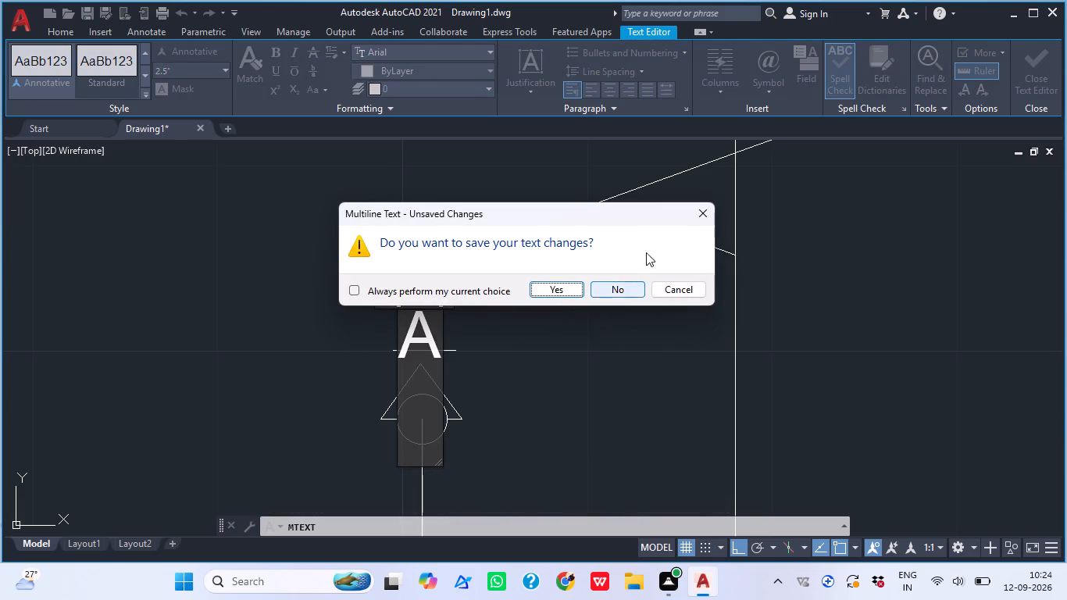
left_click(695, 211)
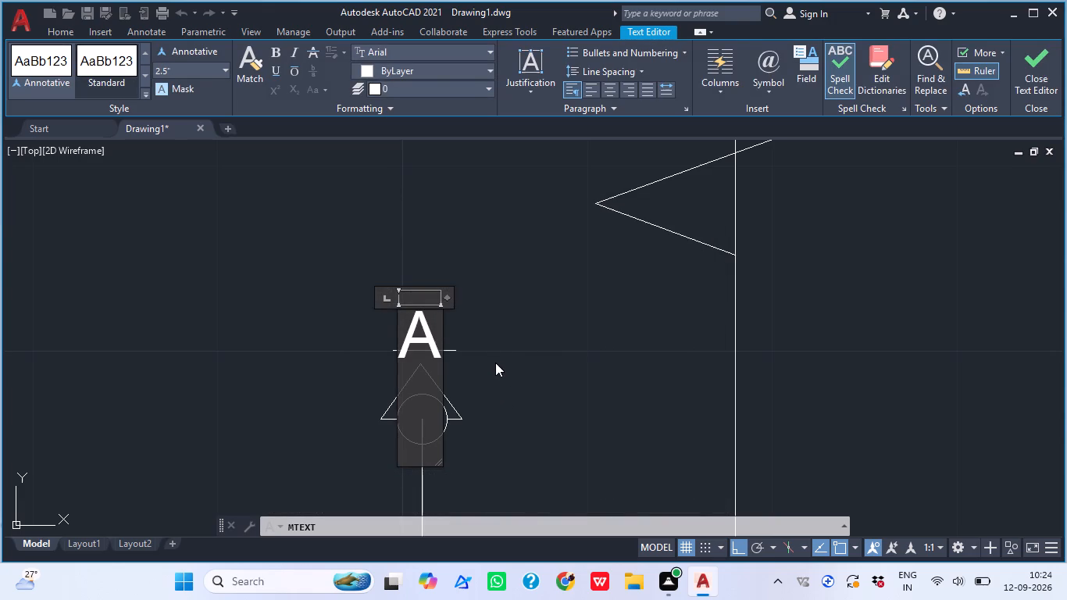
key("BackSpace")
left_click(523, 363)
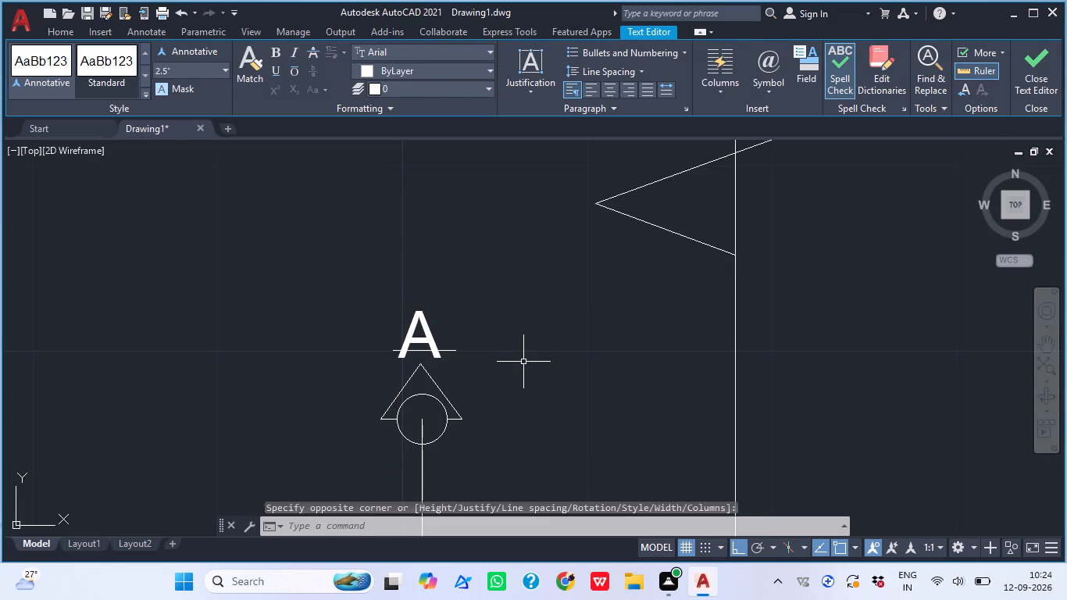
Move the letter A slightly to the right along the short horizontal line.
left_click(423, 329)
scroll(448, 313, "up", 2)
key("m")
key("space")
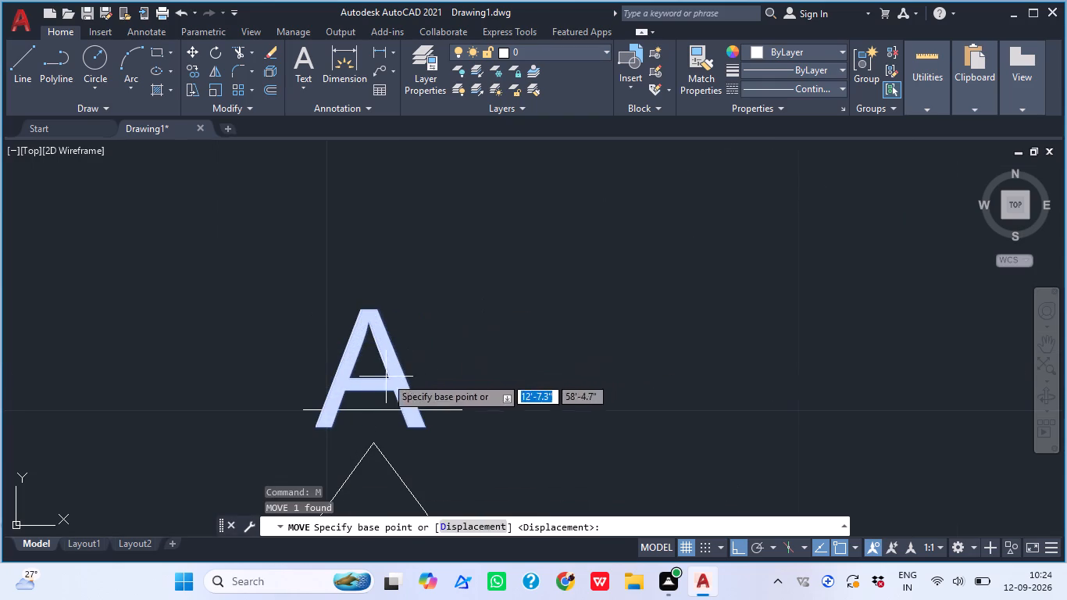
left_click(371, 380)
left_click(399, 353)
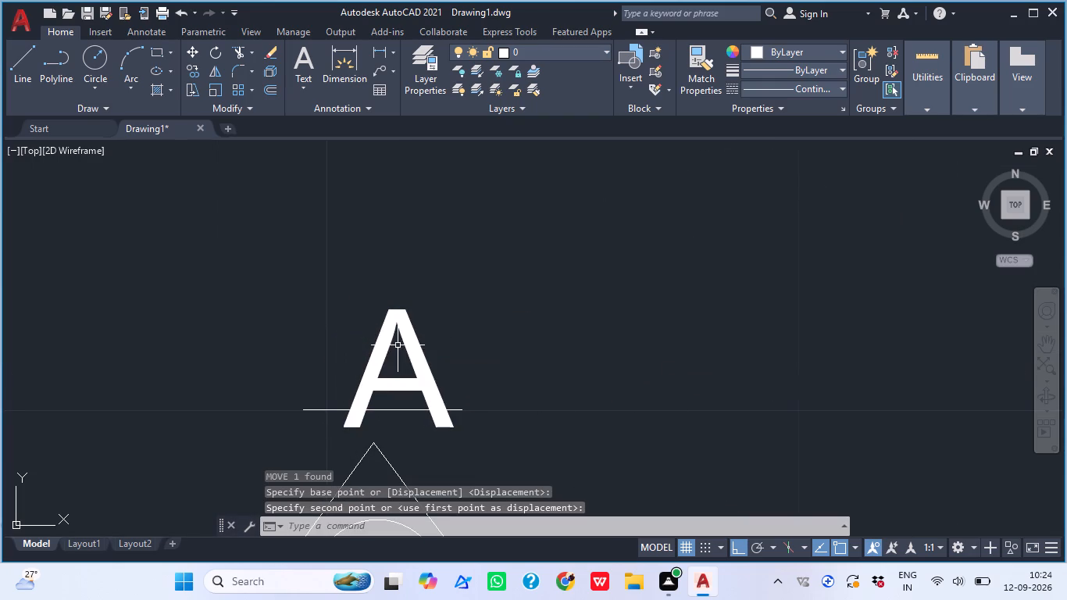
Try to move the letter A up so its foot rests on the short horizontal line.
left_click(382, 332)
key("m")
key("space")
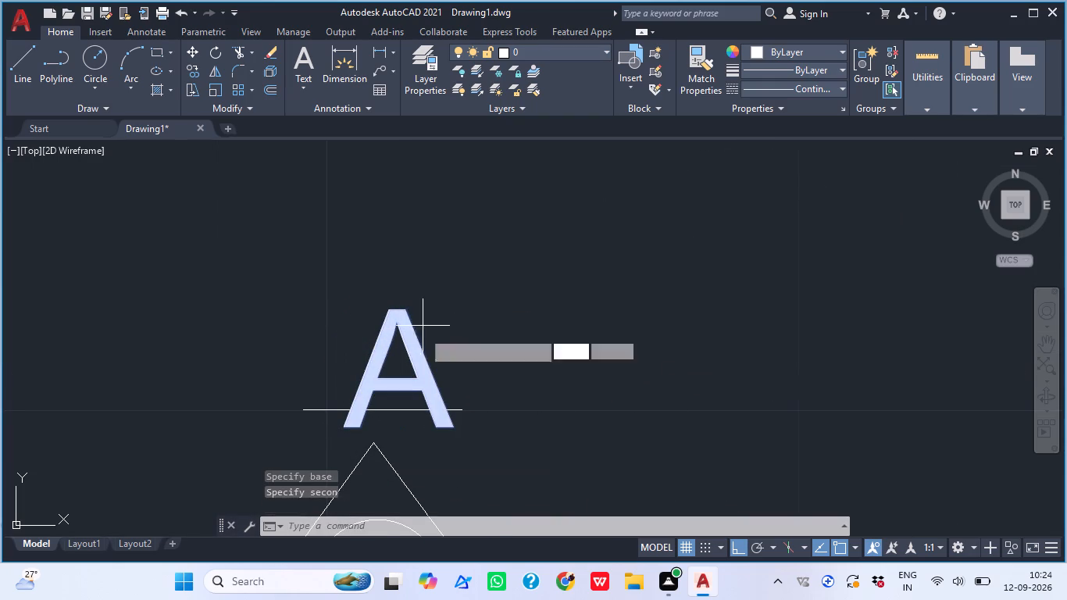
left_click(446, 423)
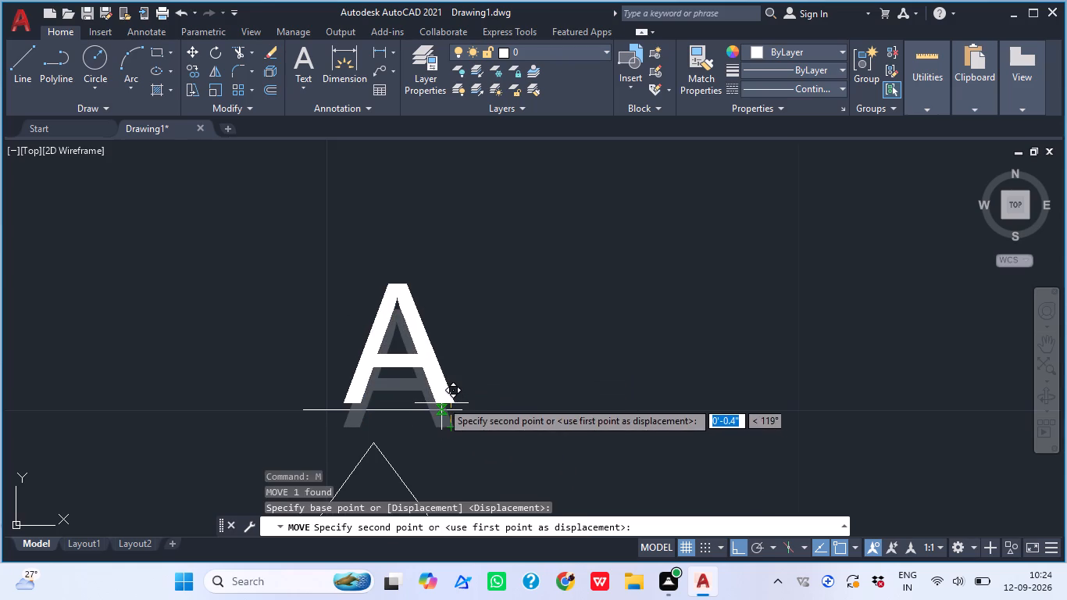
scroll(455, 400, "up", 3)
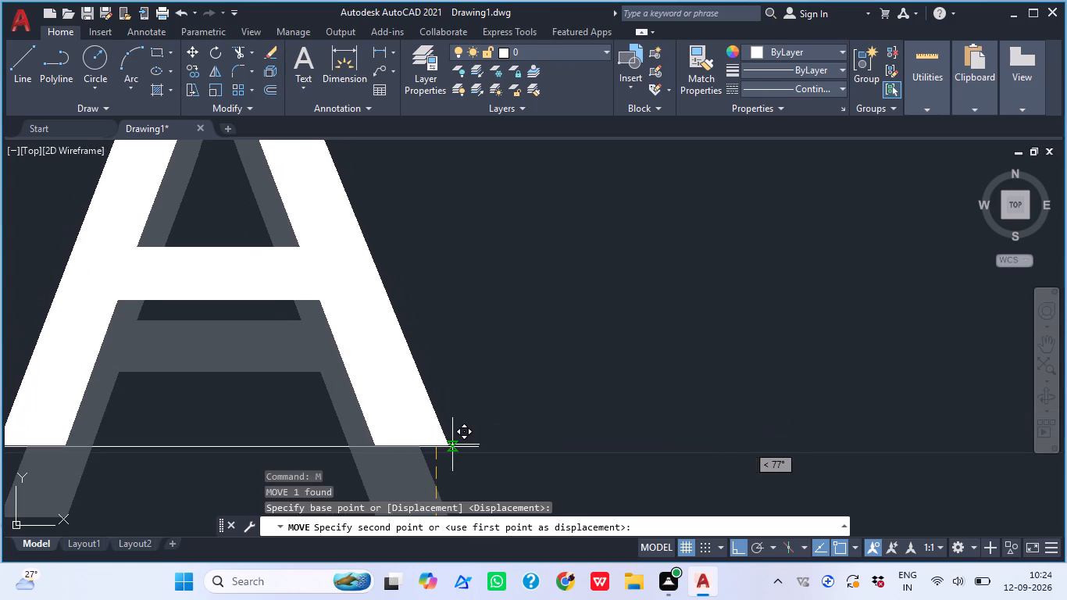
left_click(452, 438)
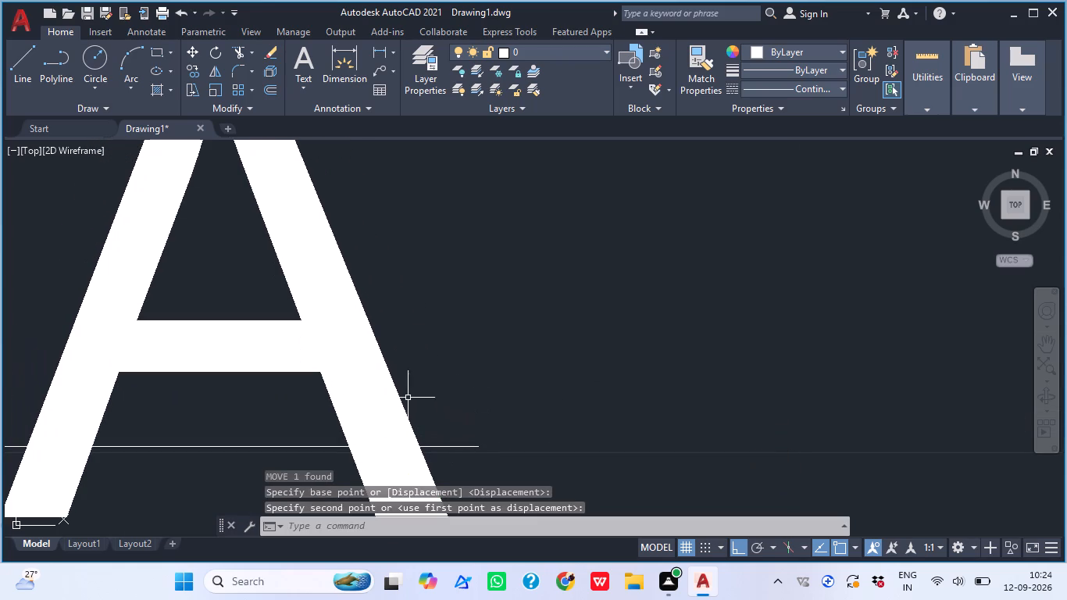
Move the letter A straight up so it sits just above the short horizontal line.
scroll(444, 327, "down", 3)
left_click(429, 327)
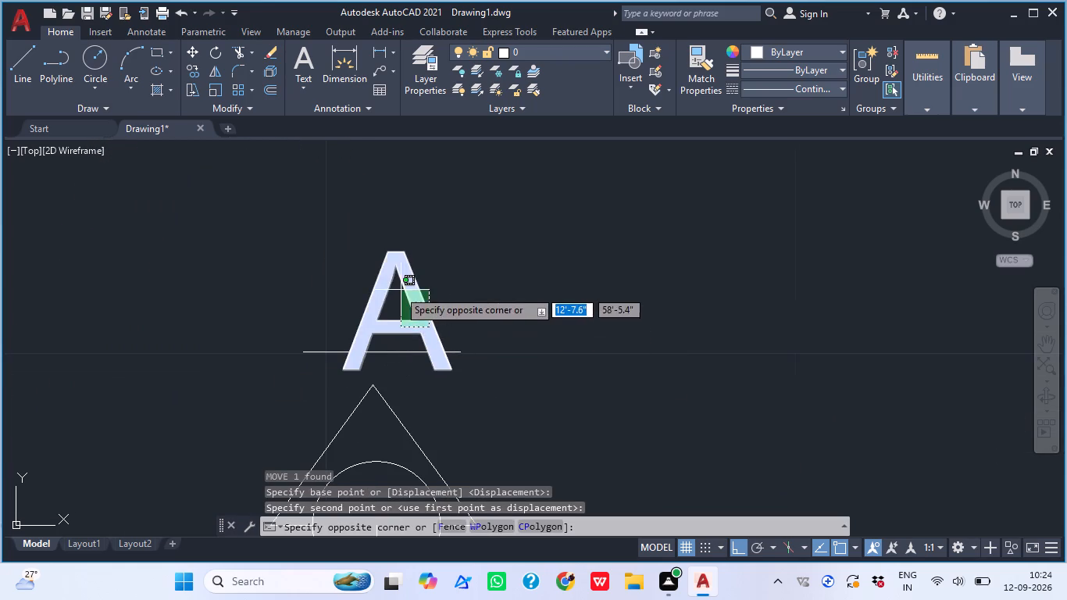
left_click(356, 260)
key("m")
key("space")
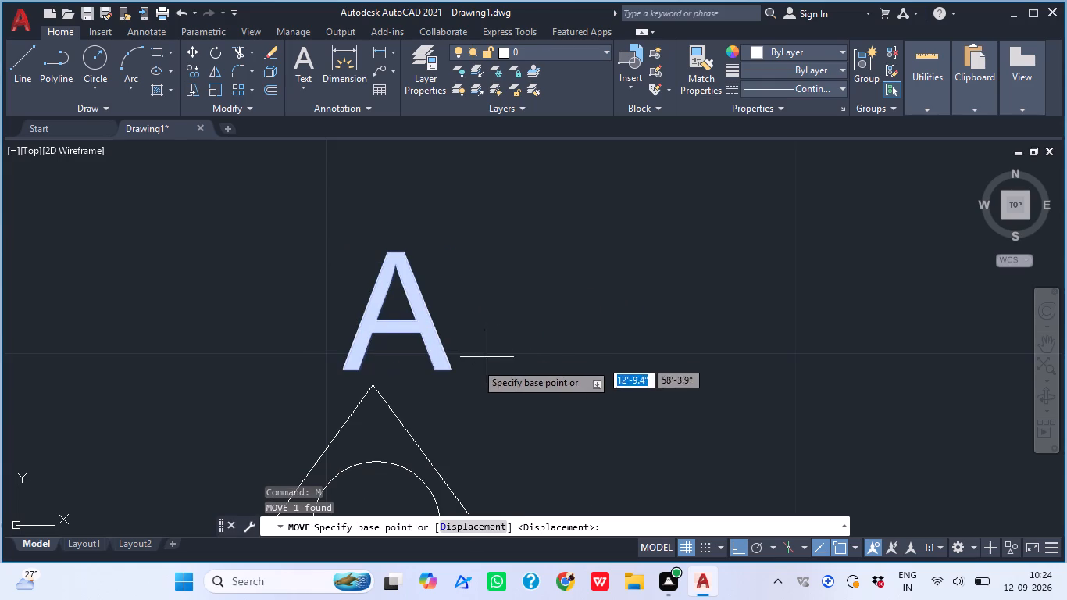
left_click(419, 356)
left_click(413, 326)
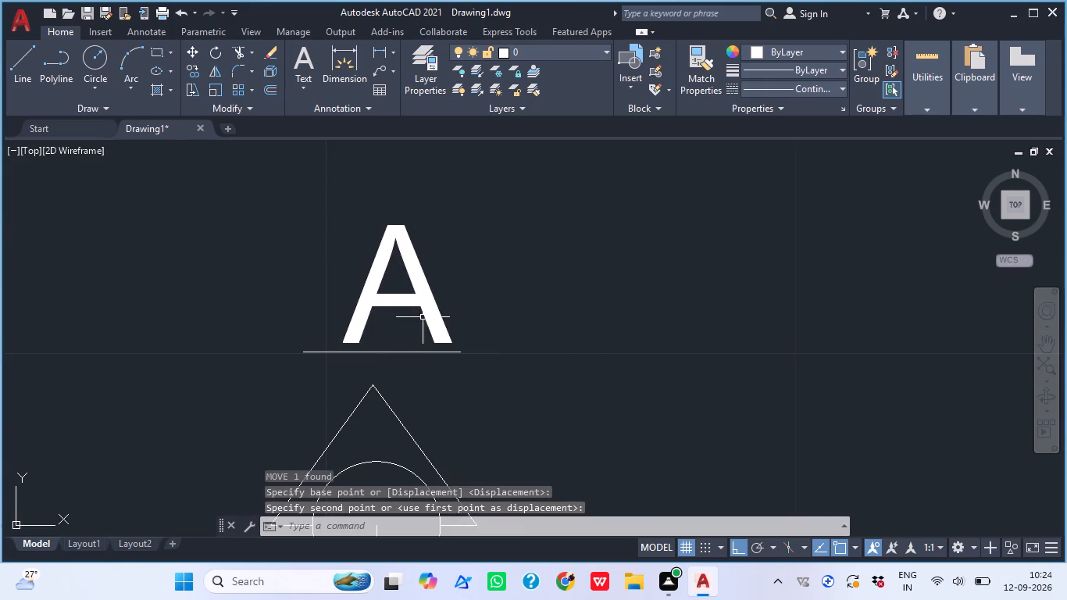
Move the letter A slightly left to centre it over the short line and the marker.
scroll(444, 320, "down", 2)
scroll(413, 310, "up", 2)
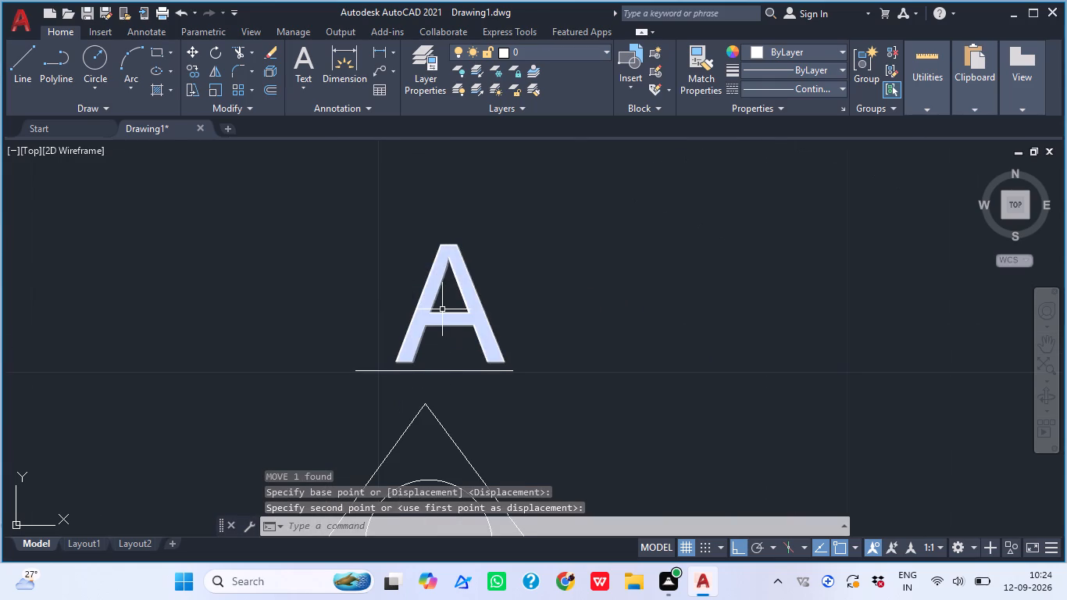
left_click(439, 312)
key("m")
key("space")
left_click(431, 326)
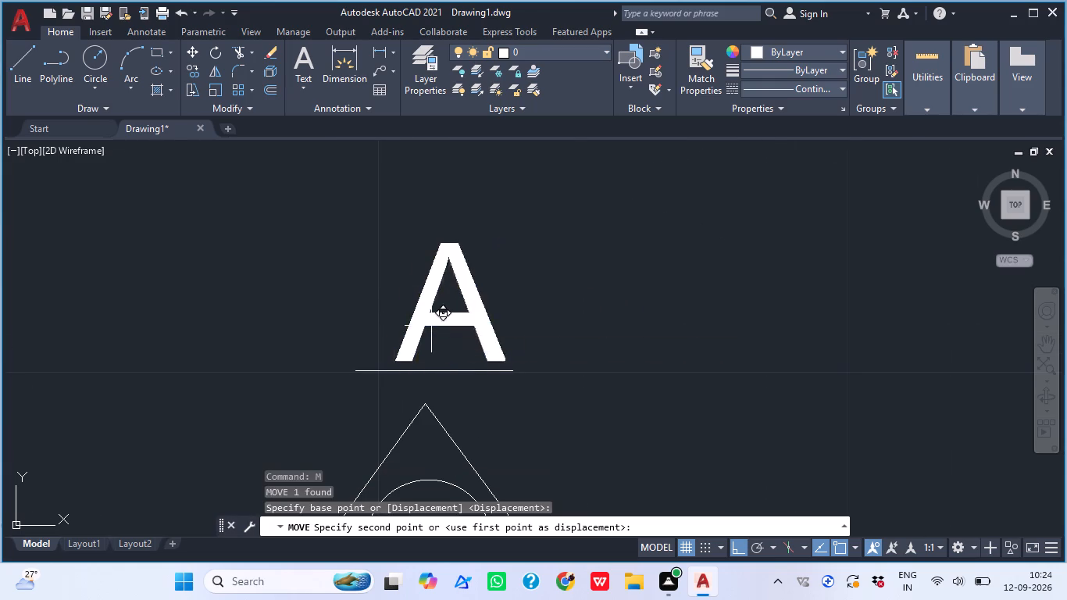
left_click(418, 318)
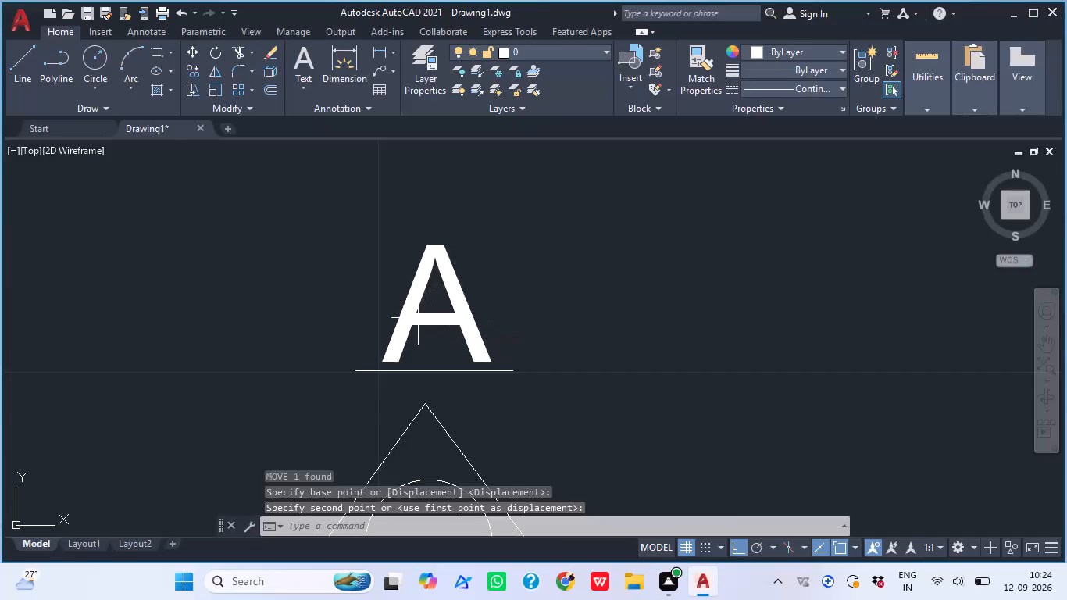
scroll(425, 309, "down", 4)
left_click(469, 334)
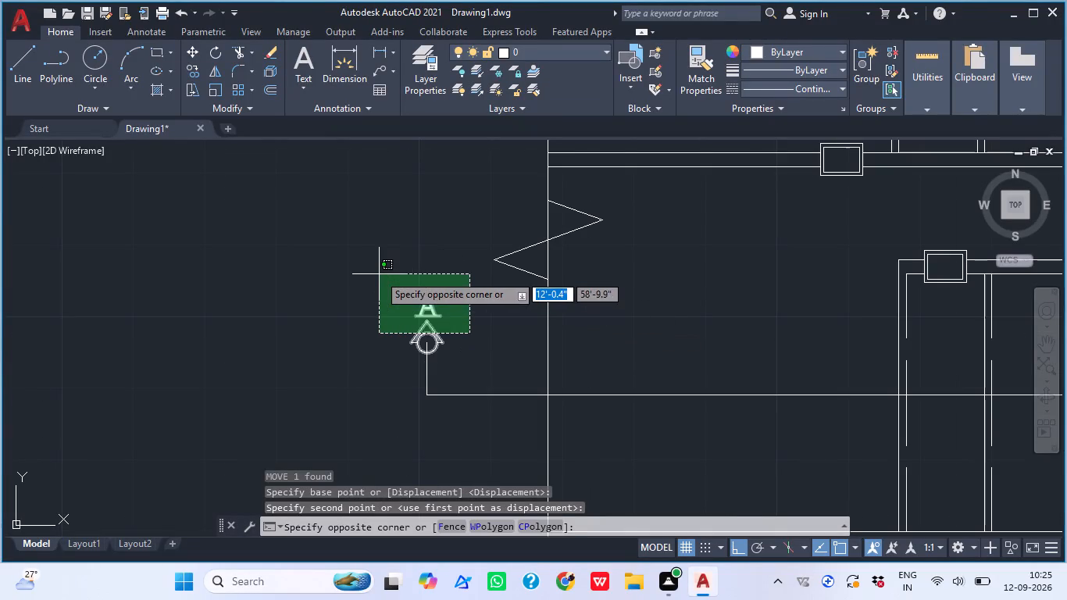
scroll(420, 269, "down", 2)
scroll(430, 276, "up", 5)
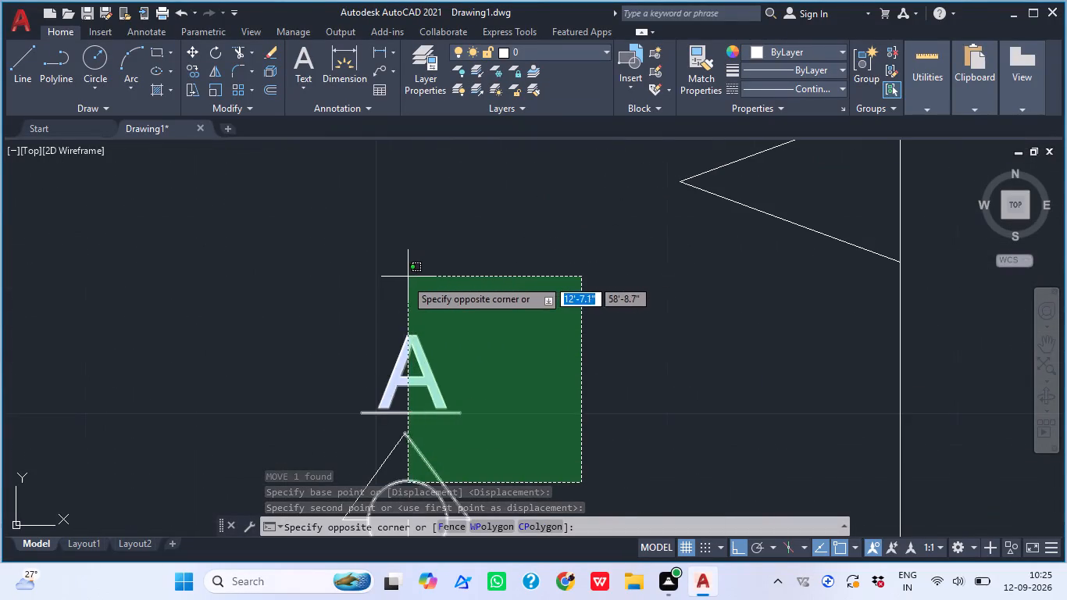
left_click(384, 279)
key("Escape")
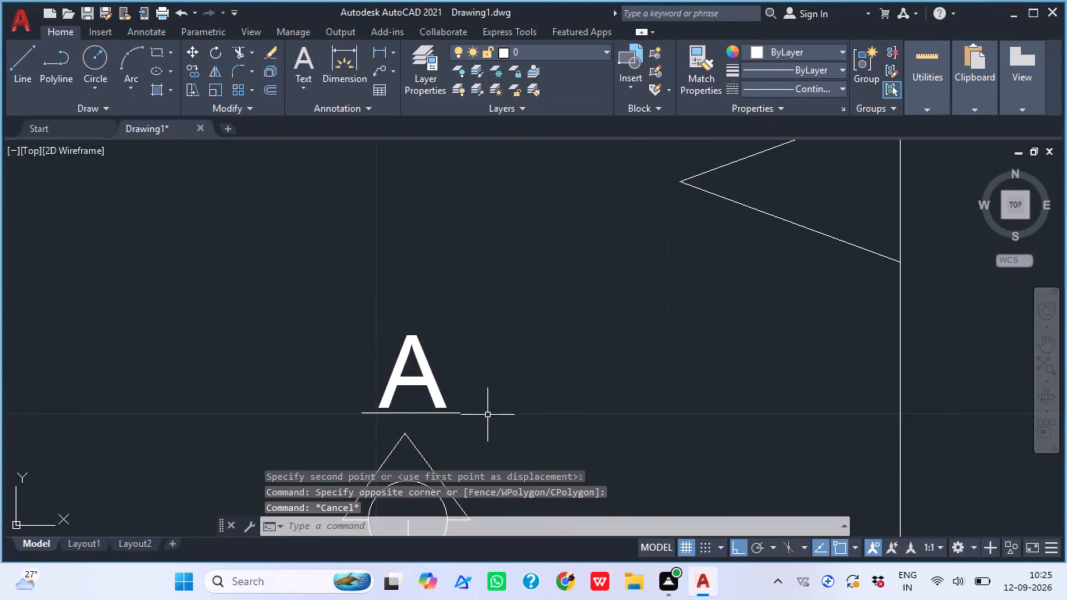
Copy the letter A with its short horizontal line from the left section marker to the matching marker at the section line's right end.
left_click(492, 433)
left_click(352, 320)
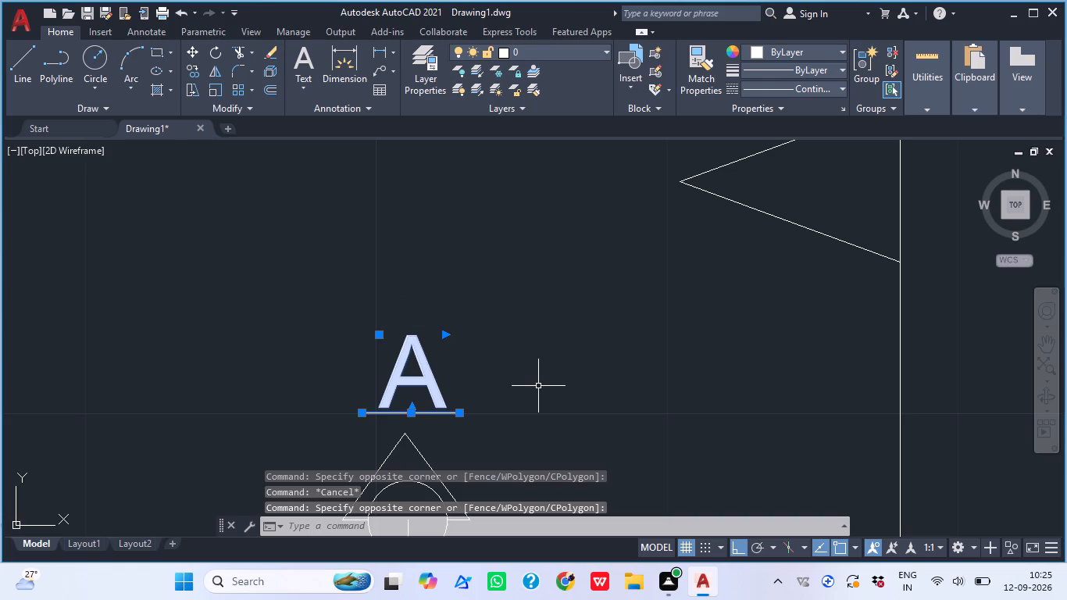
key("m")
key("BackSpace")
type("CO")
key("space")
scroll(521, 298, "down", 3)
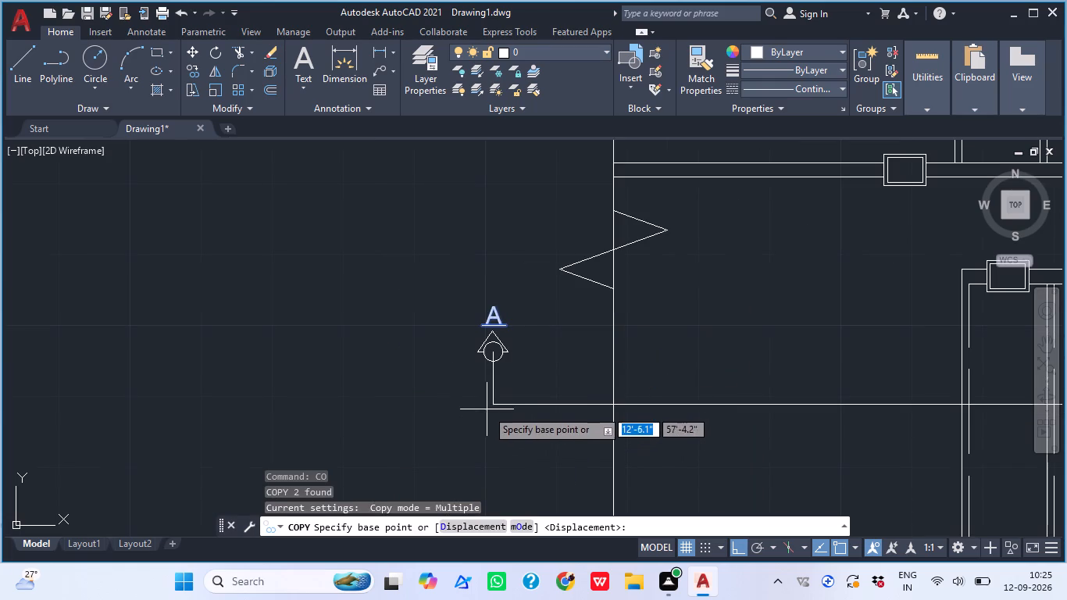
left_click(495, 402)
scroll(507, 369, "down", 5)
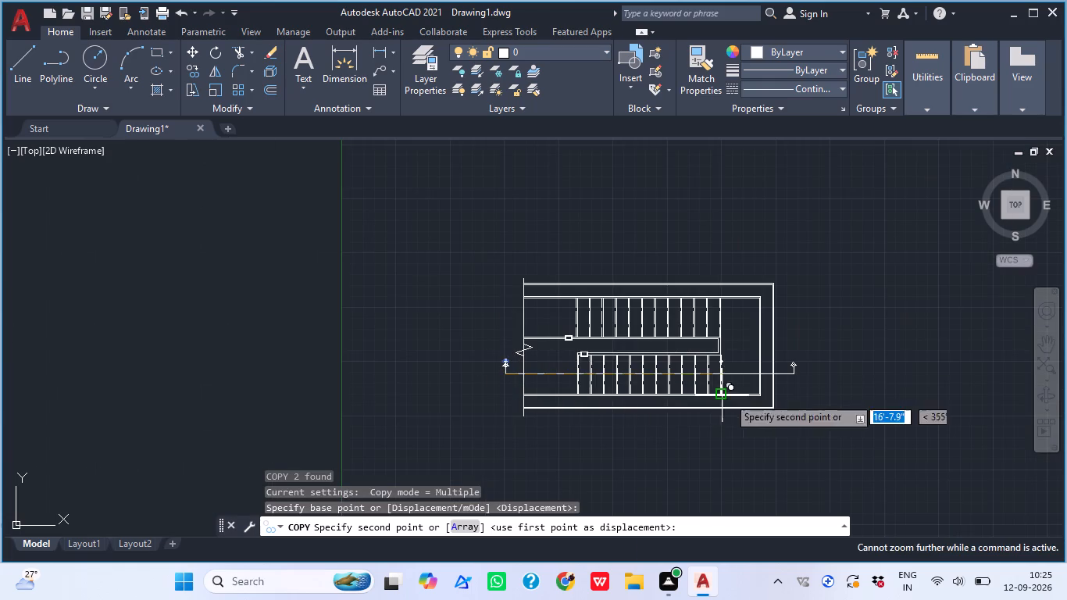
scroll(798, 362, "up", 3)
scroll(761, 427, "up", 1)
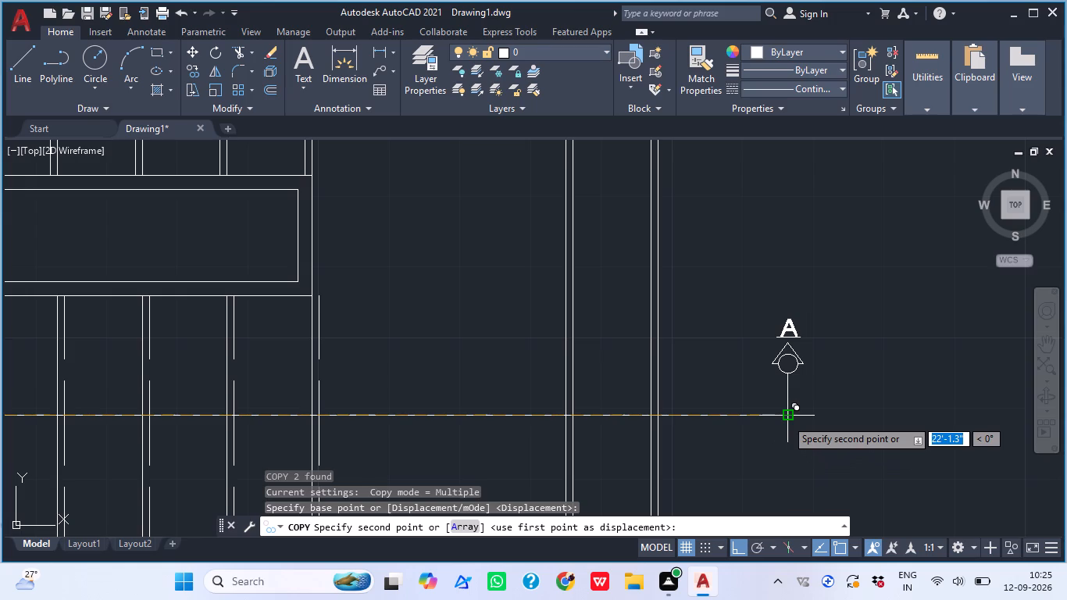
left_click(786, 419)
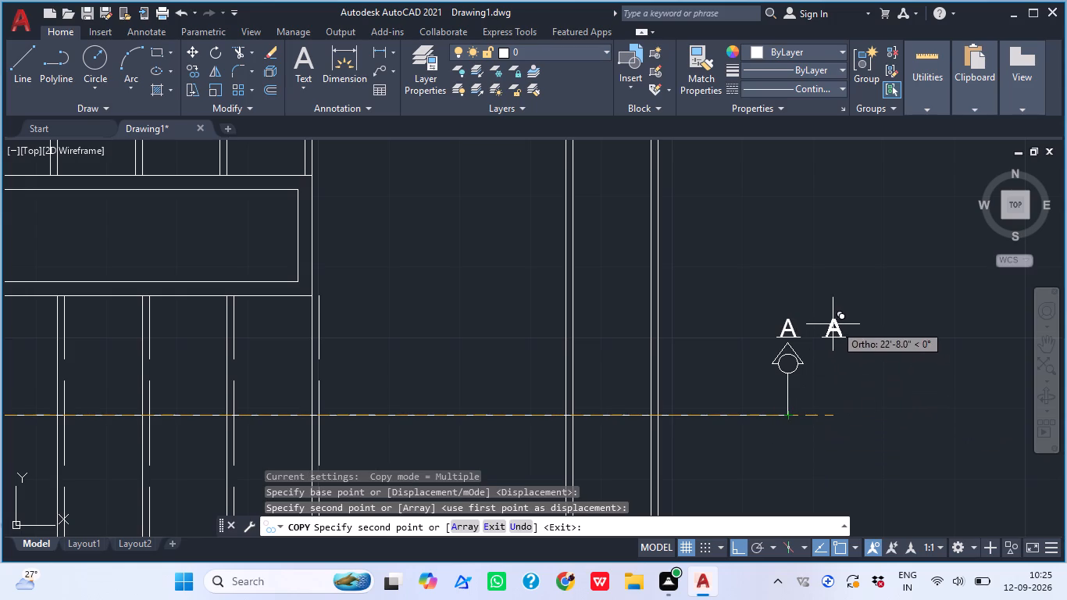
key("Escape")
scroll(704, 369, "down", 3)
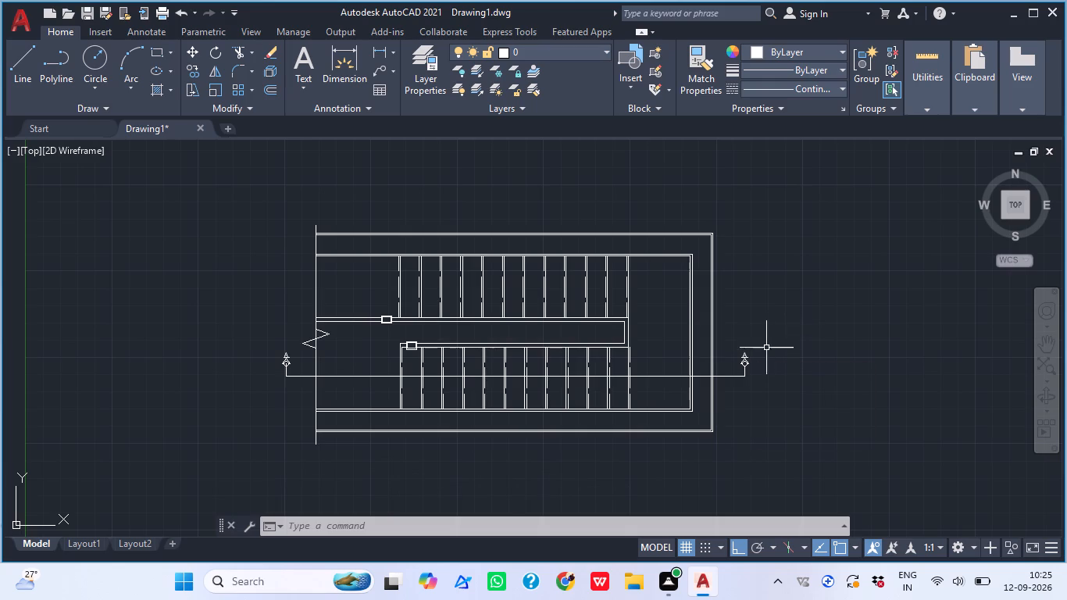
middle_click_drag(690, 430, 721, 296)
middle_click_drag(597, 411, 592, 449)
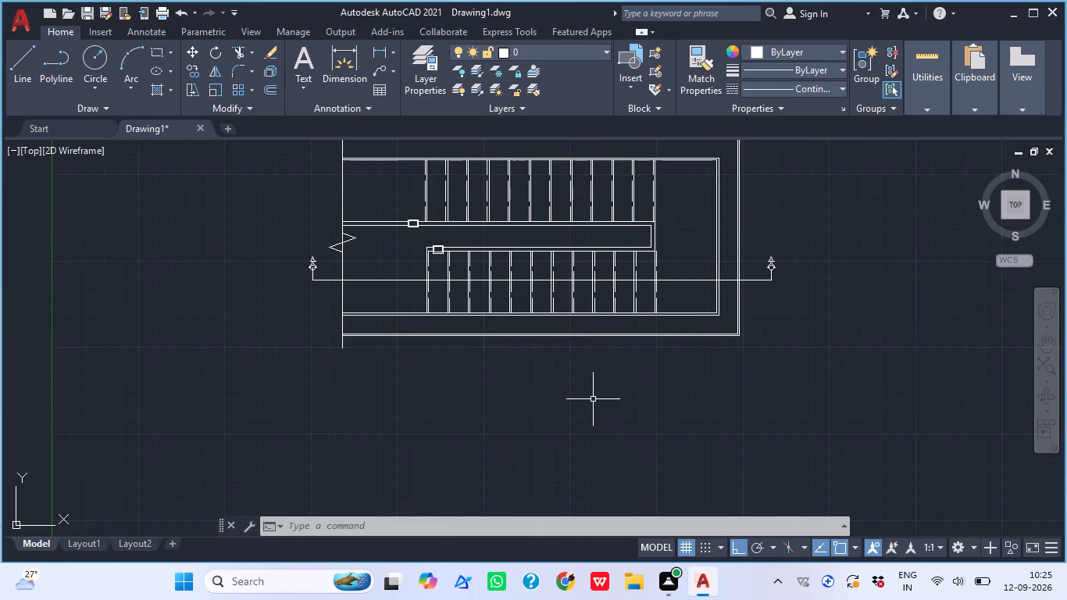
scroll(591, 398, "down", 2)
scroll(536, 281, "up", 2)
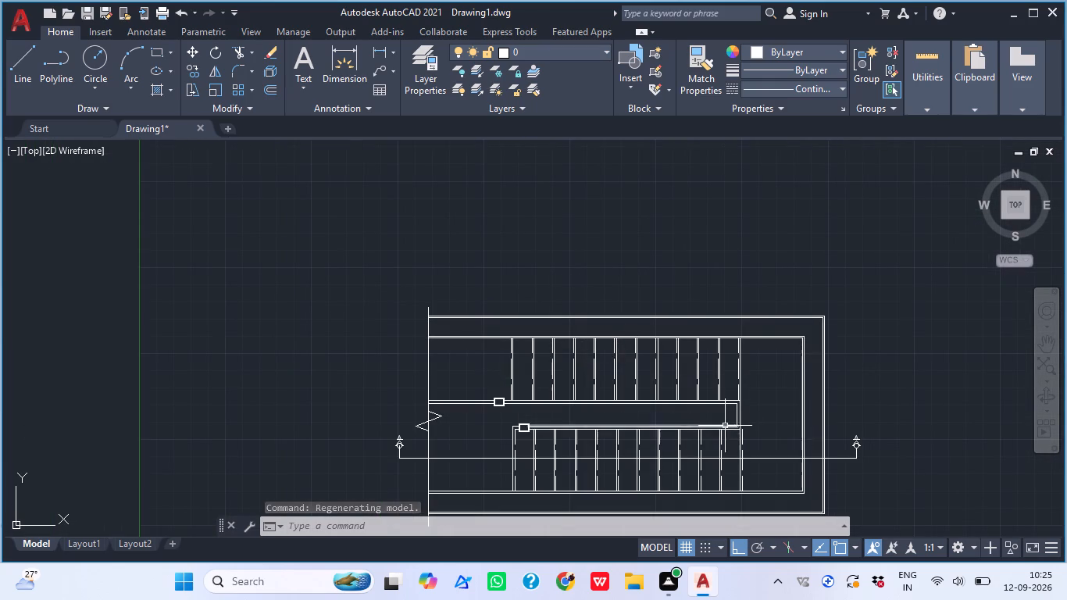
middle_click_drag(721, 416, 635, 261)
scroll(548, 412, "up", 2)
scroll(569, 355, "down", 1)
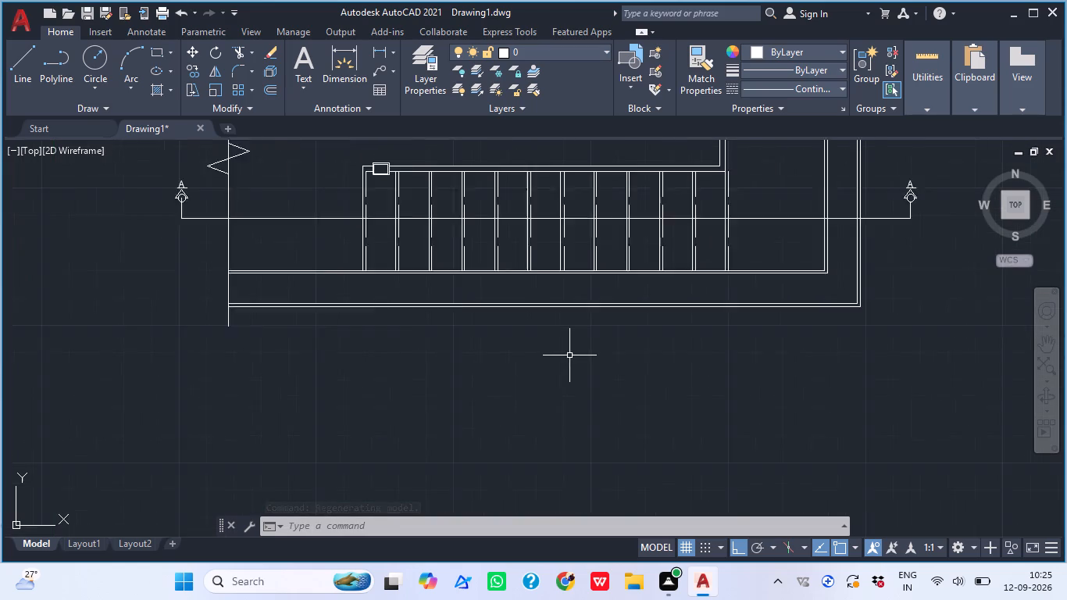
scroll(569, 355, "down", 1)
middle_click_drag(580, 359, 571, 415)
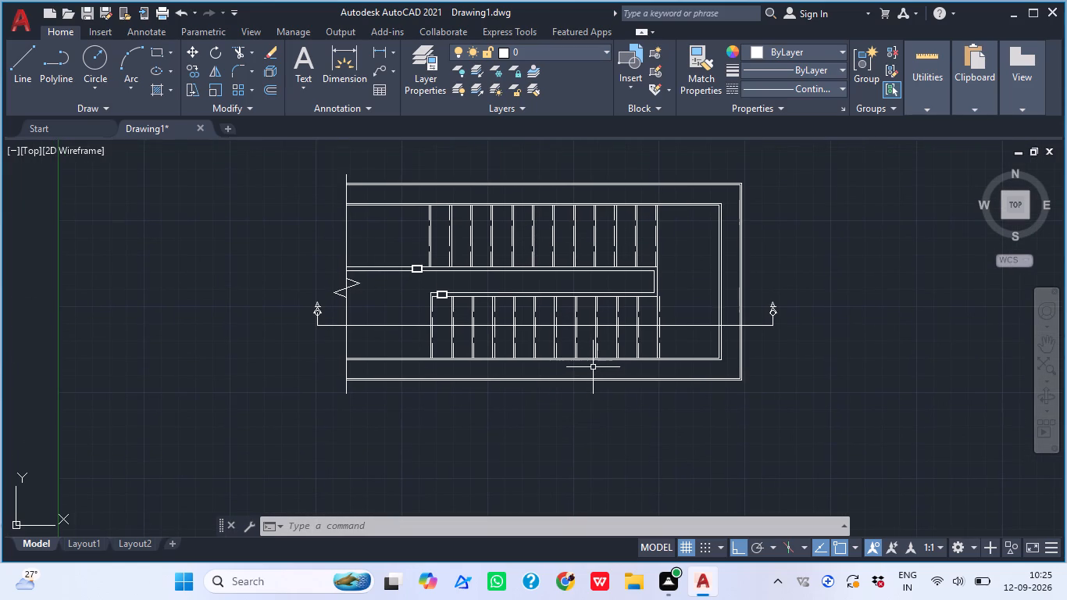
Add the single-line text PLAN, unrotated, near the middle of the staircase's lower outer wall line.
scroll(541, 435, "up", 1)
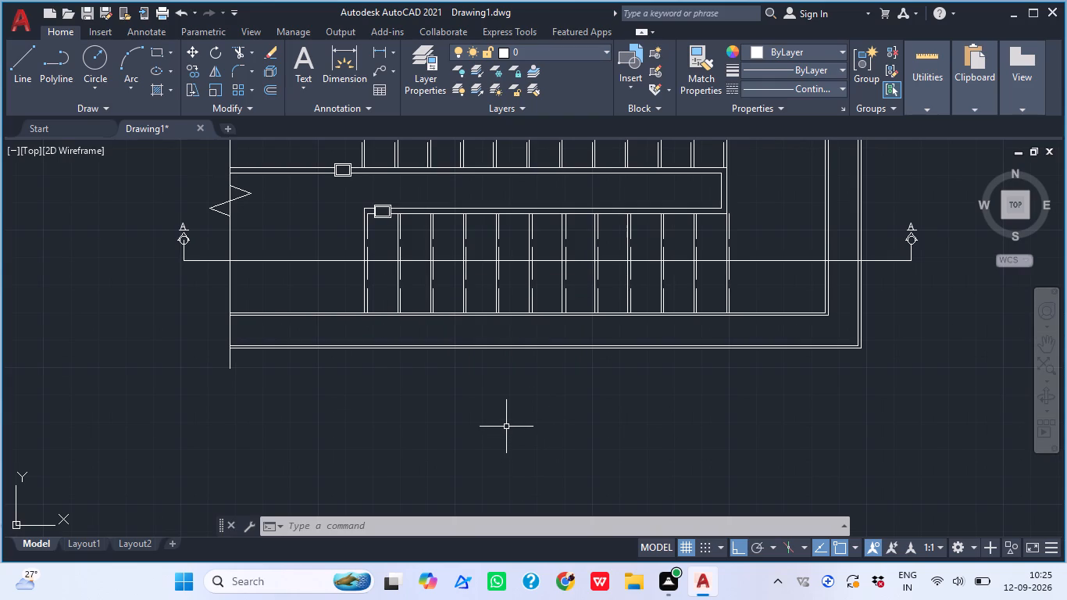
scroll(516, 407, "up", 2)
middle_click_drag(501, 394, 454, 337)
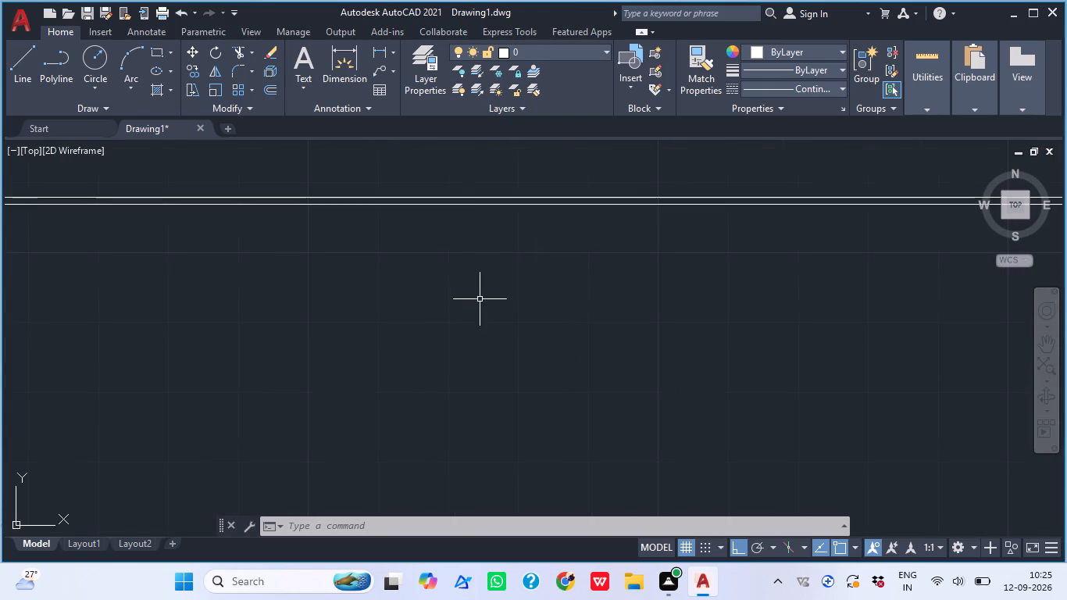
key("t")
type("EXT")
key("space")
left_click(410, 250)
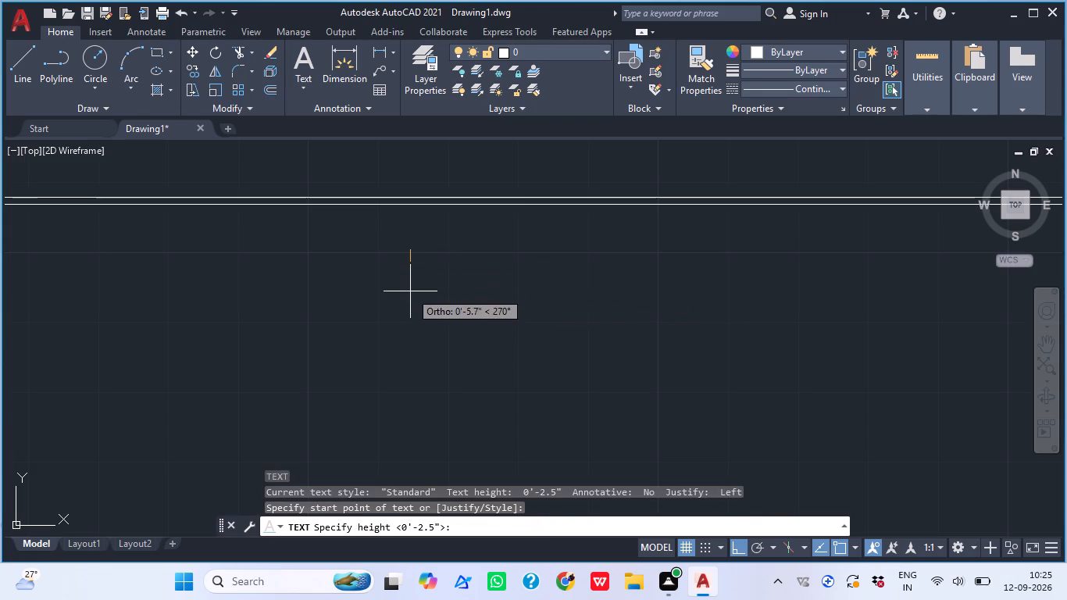
left_click(409, 320)
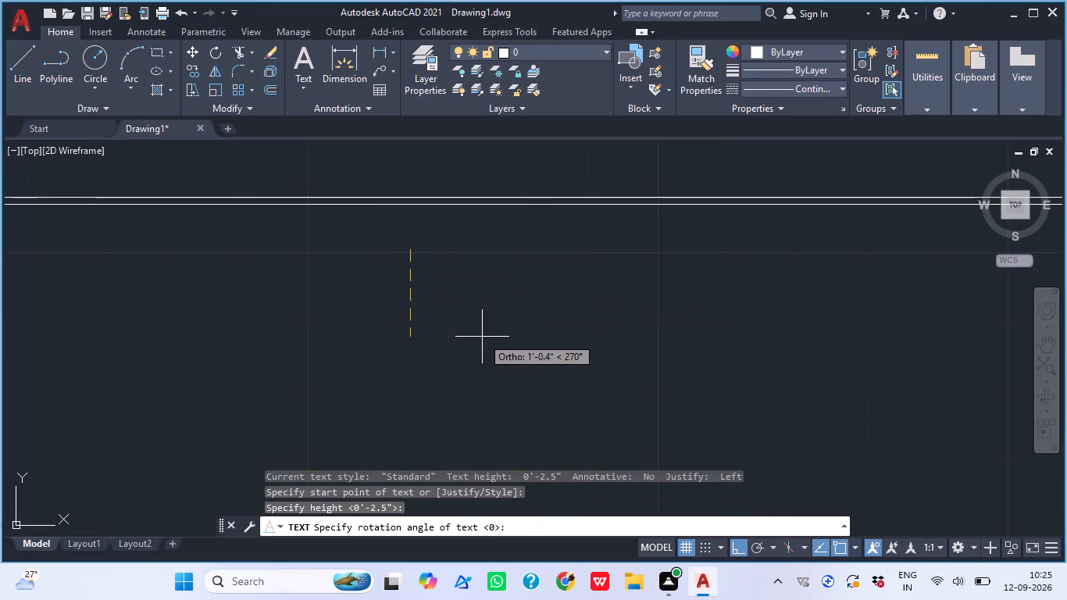
left_click(492, 328)
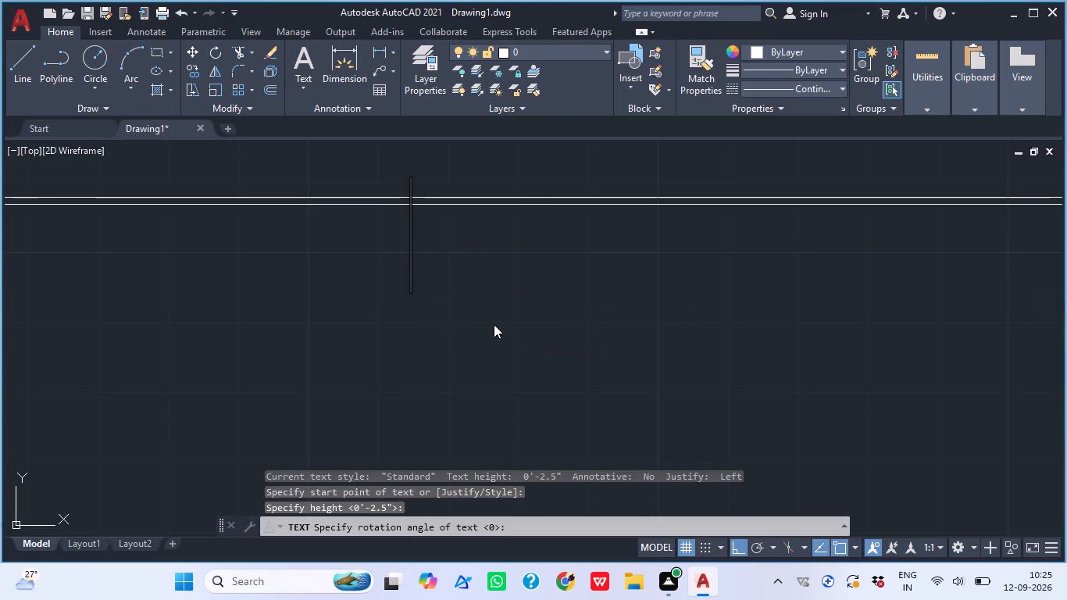
type("PLN\\")
key("BackSpace")
key("BackSpace")
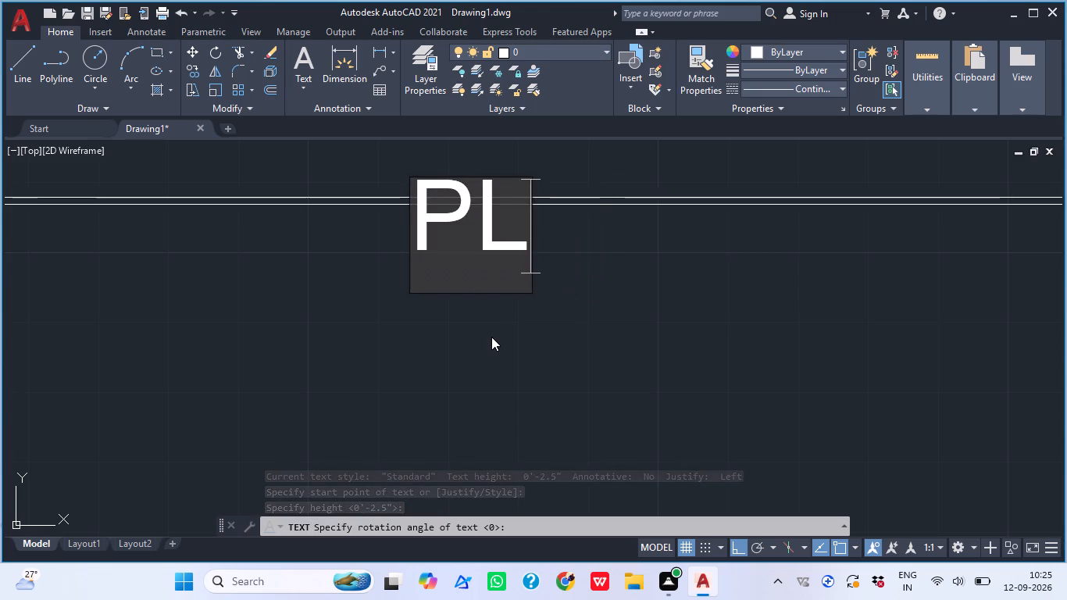
type("AN")
key("Return")
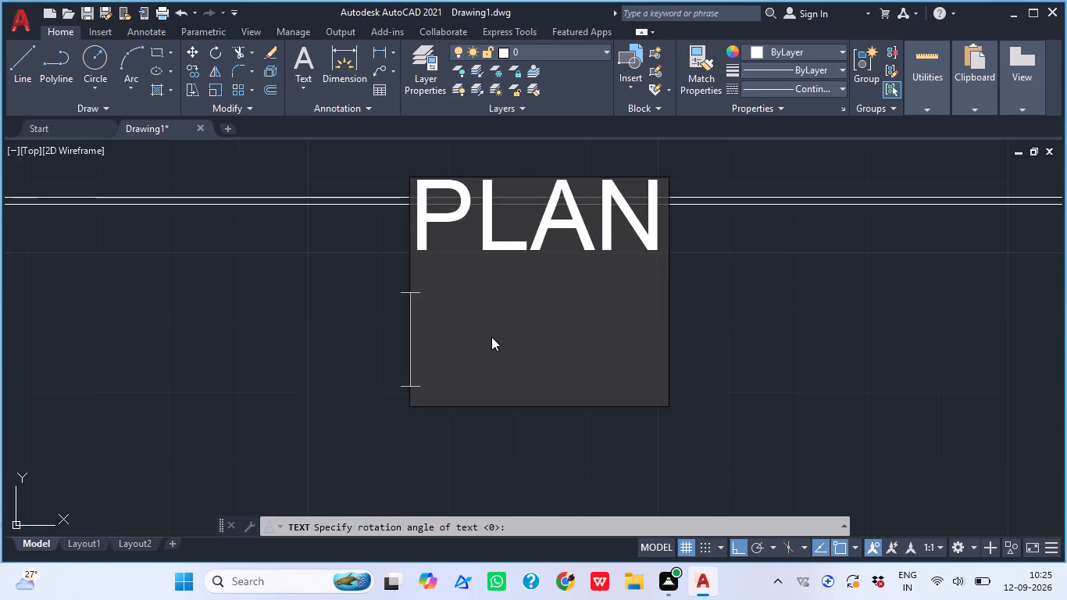
key("BackSpace")
left_click(543, 402)
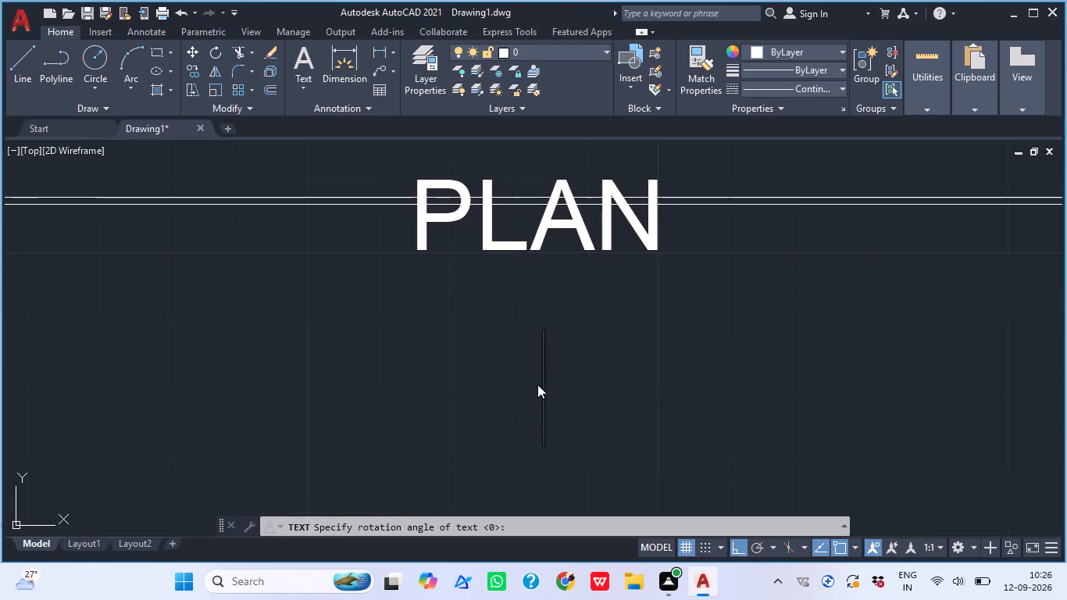
key("Escape")
Move the PLAN title straight down so it sits clear below the staircase's lower outer wall line.
left_click(494, 235)
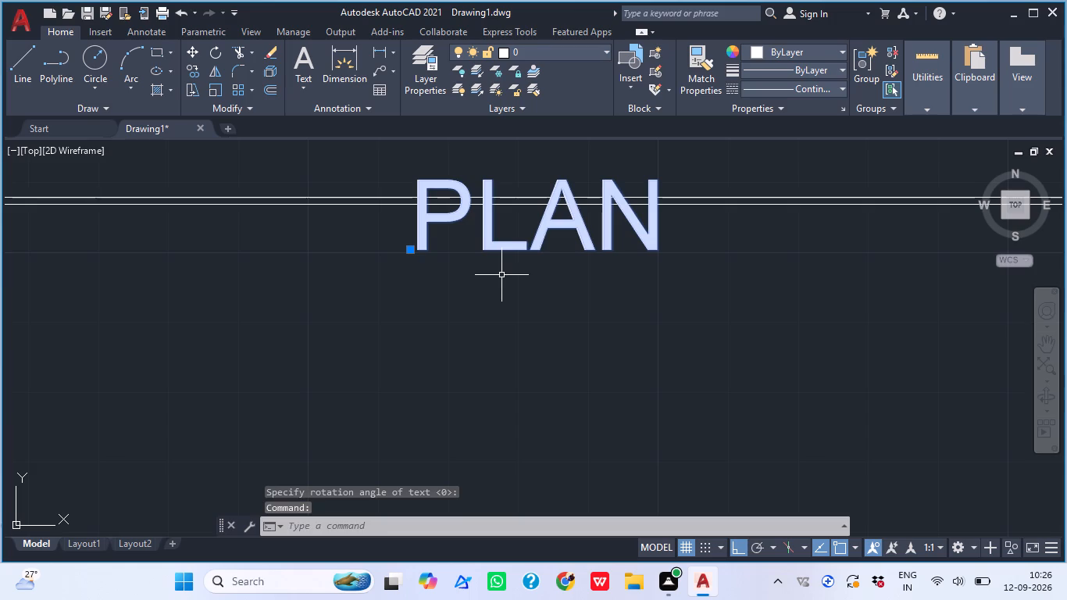
type("M")
key("space")
left_click(505, 249)
scroll(544, 326, "down", 2)
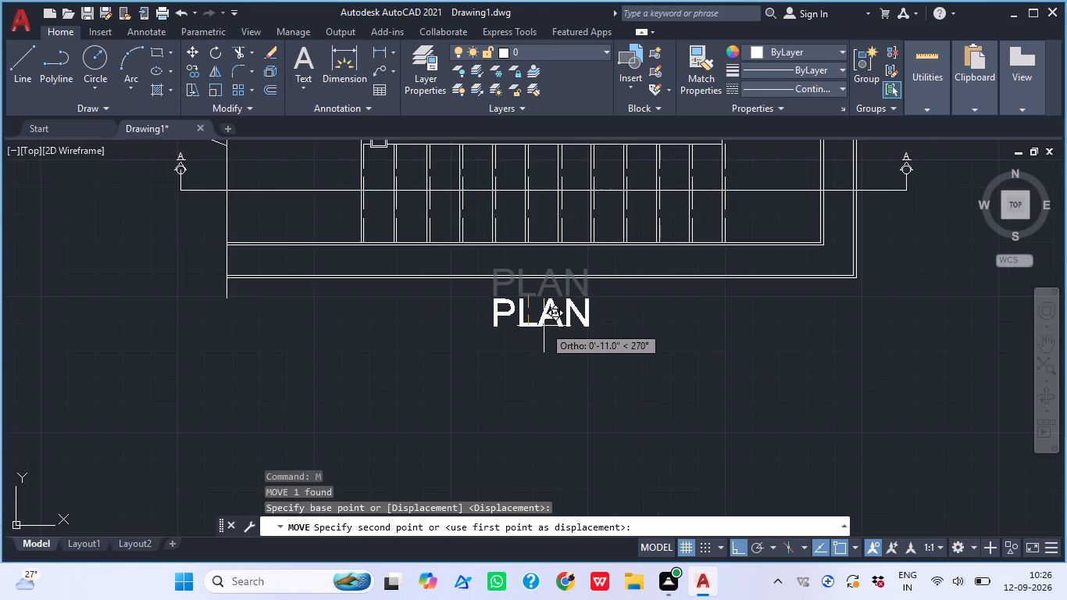
scroll(542, 327, "down", 2)
scroll(541, 330, "up", 2)
left_click(541, 330)
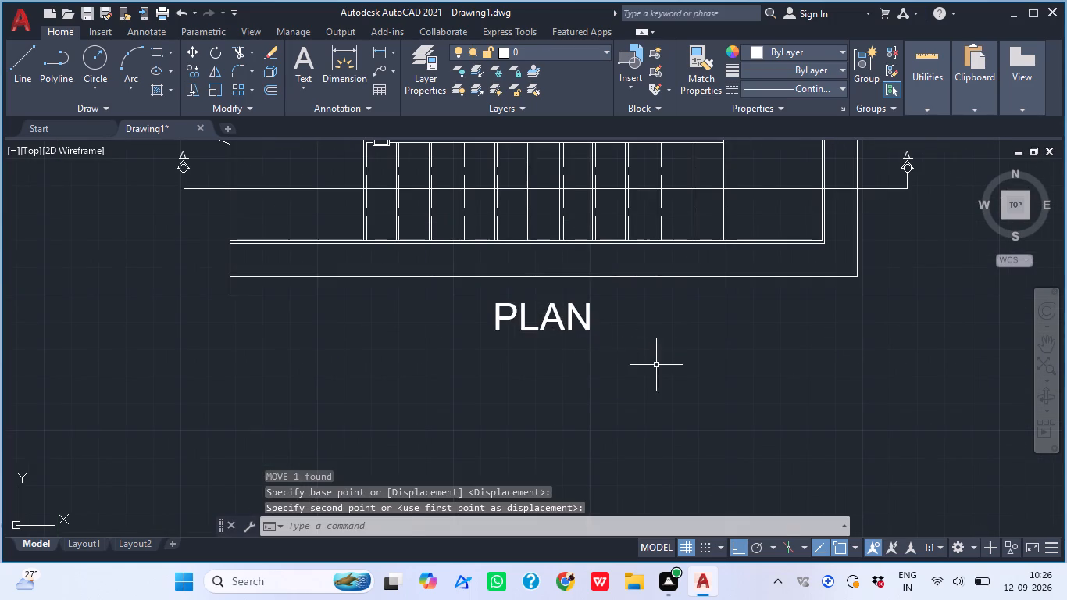
Hatch the wall band around the staircase with the ANSI32 pattern, filling the areas both above and below the section line.
scroll(657, 365, "down", 2)
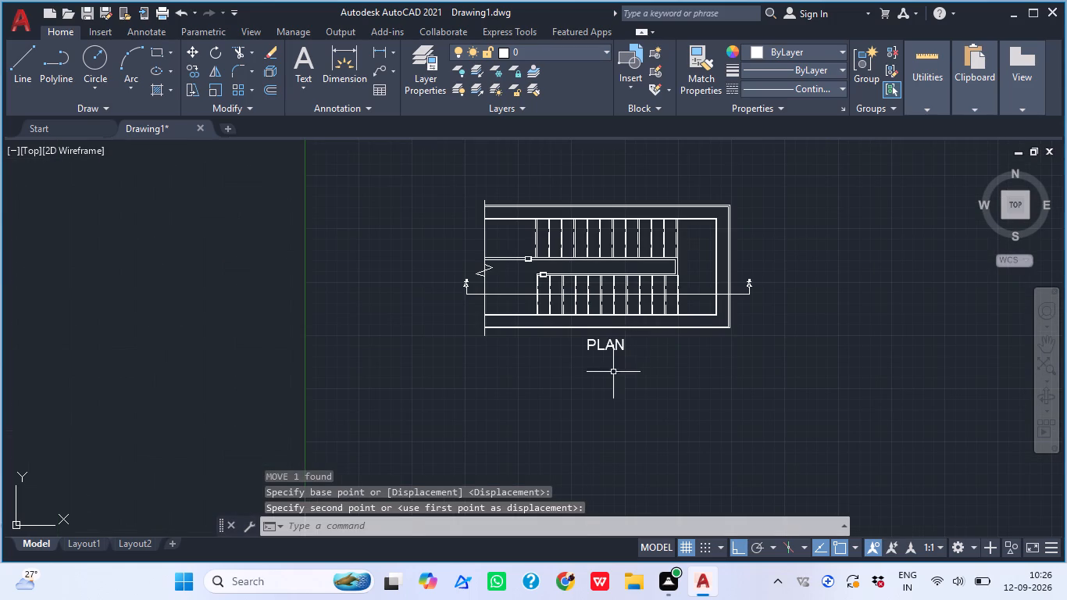
middle_click_drag(645, 370, 519, 332)
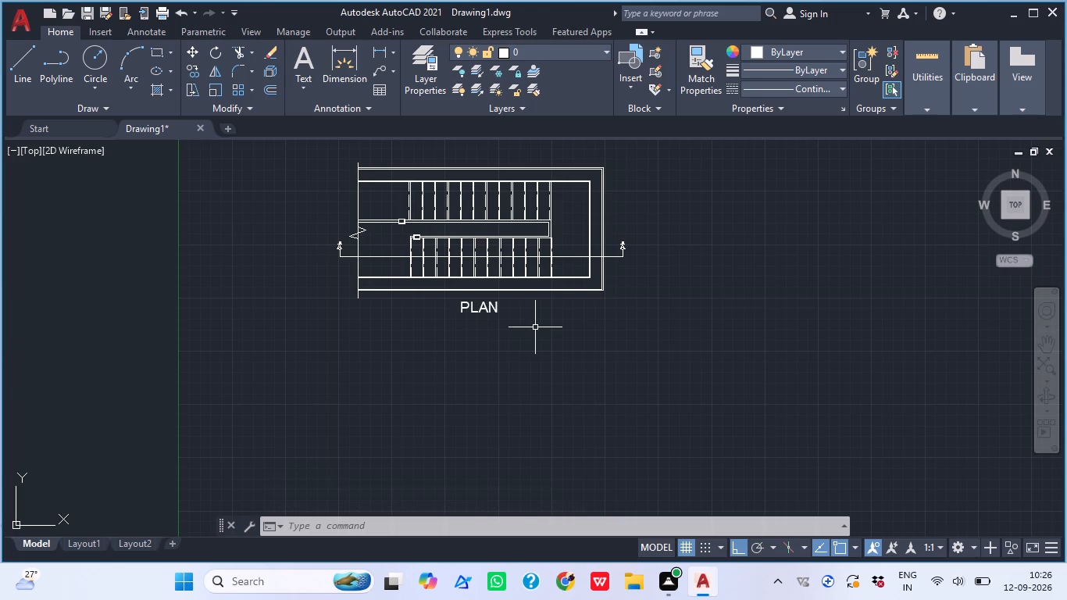
scroll(448, 0, "up", 1)
scroll(435, 160, "up", 2)
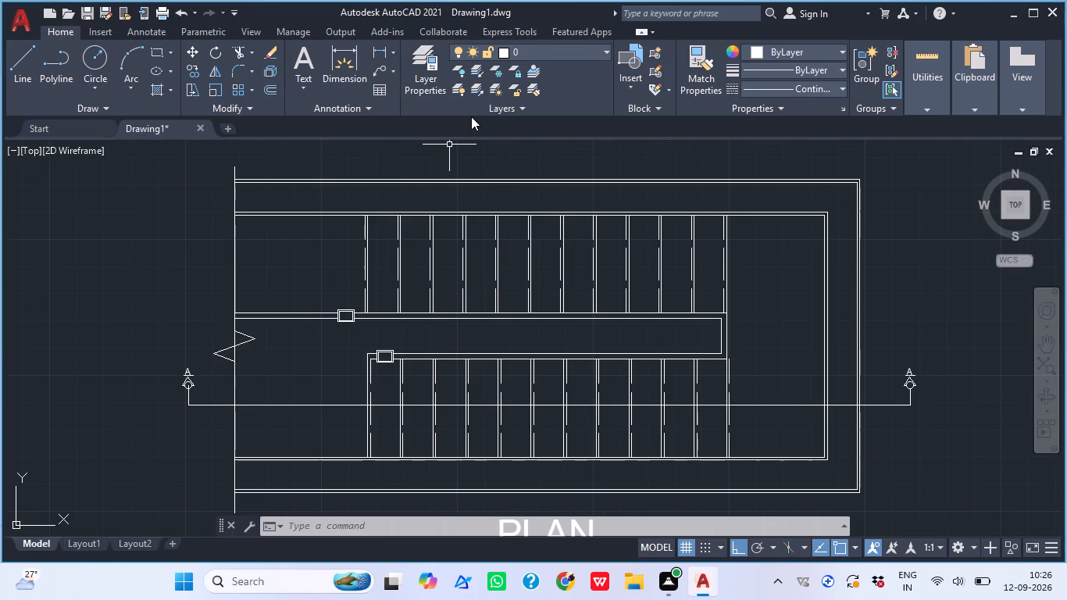
key("h")
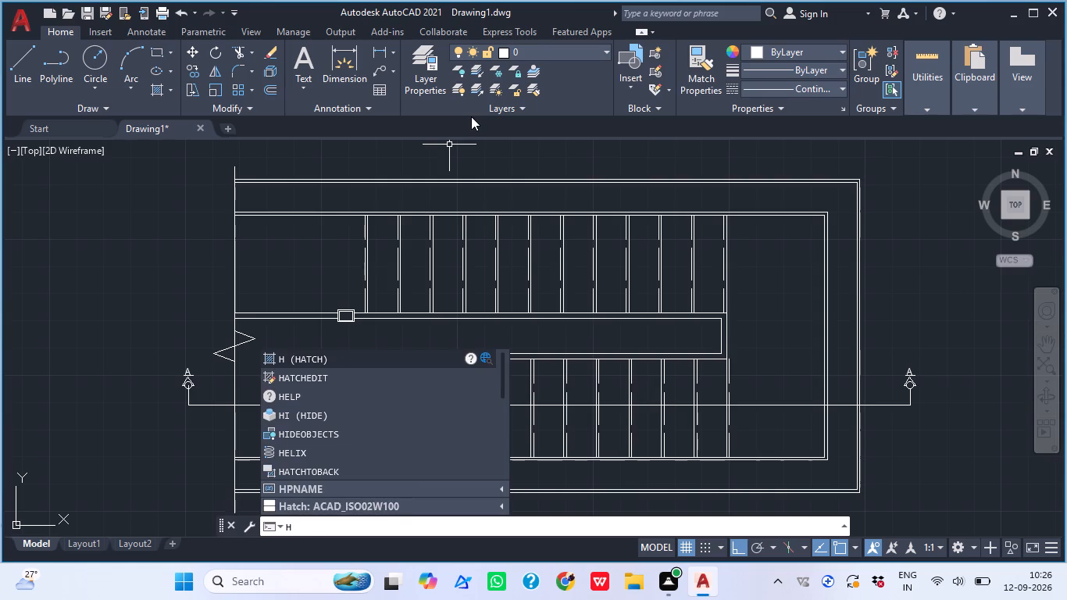
key("space")
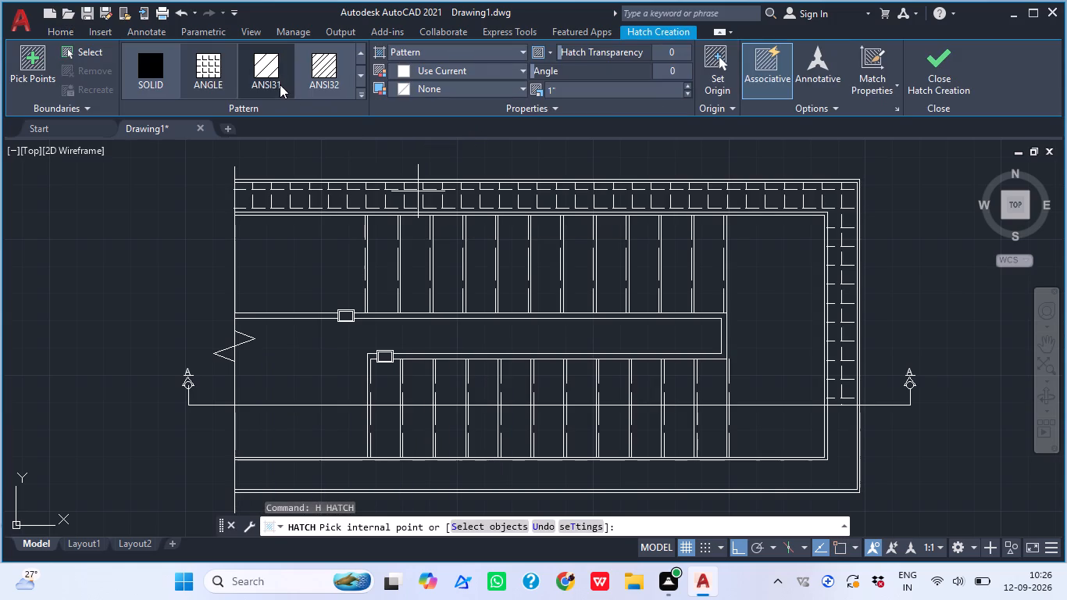
scroll(321, 64, "up", 2)
left_click(314, 65)
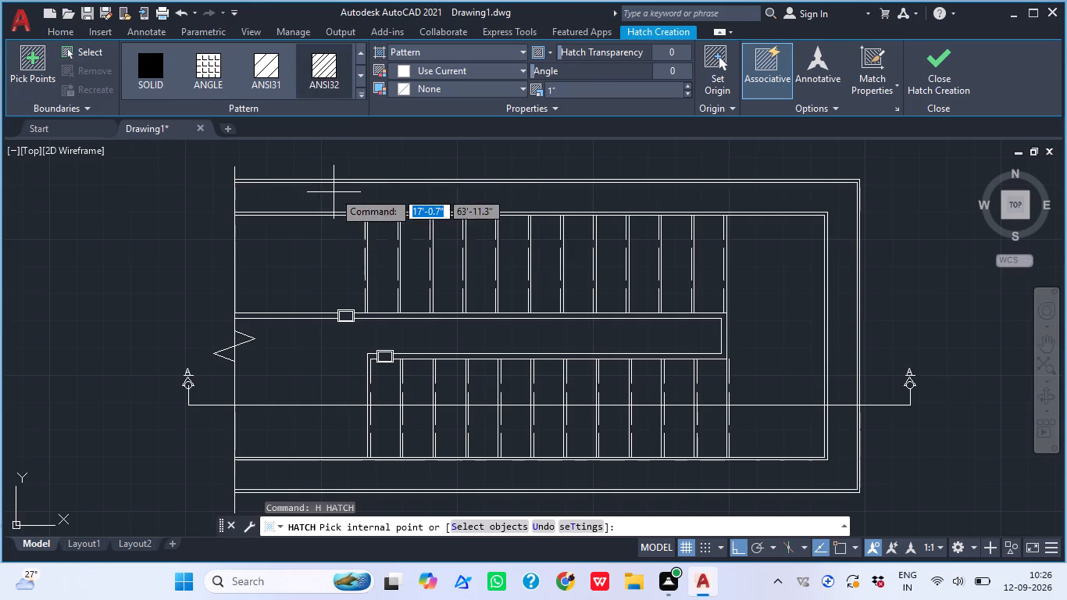
scroll(334, 191, "up", 2)
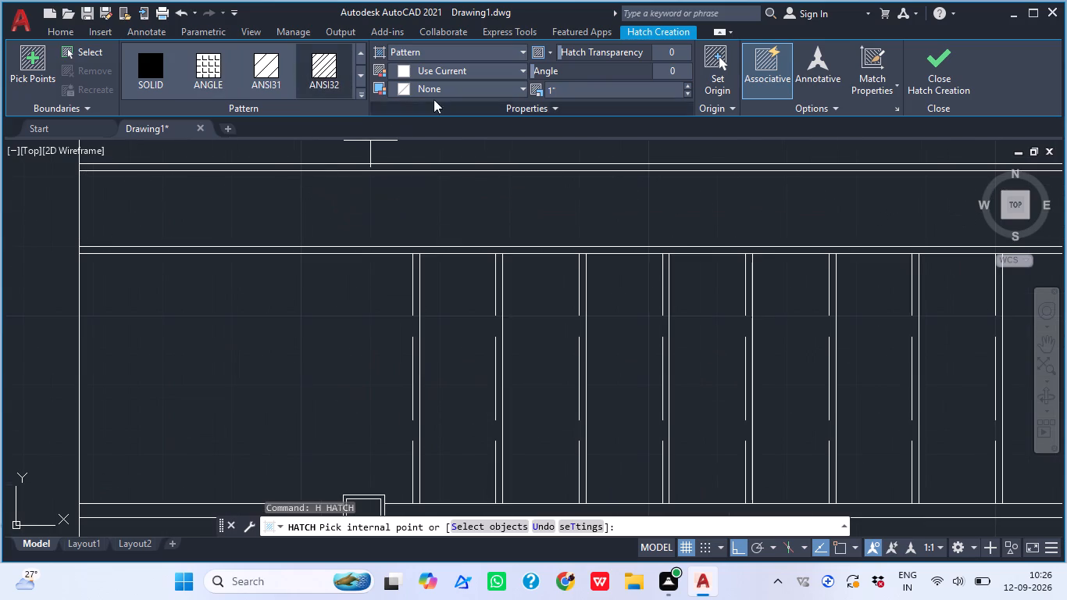
scroll(315, 173, "down", 2)
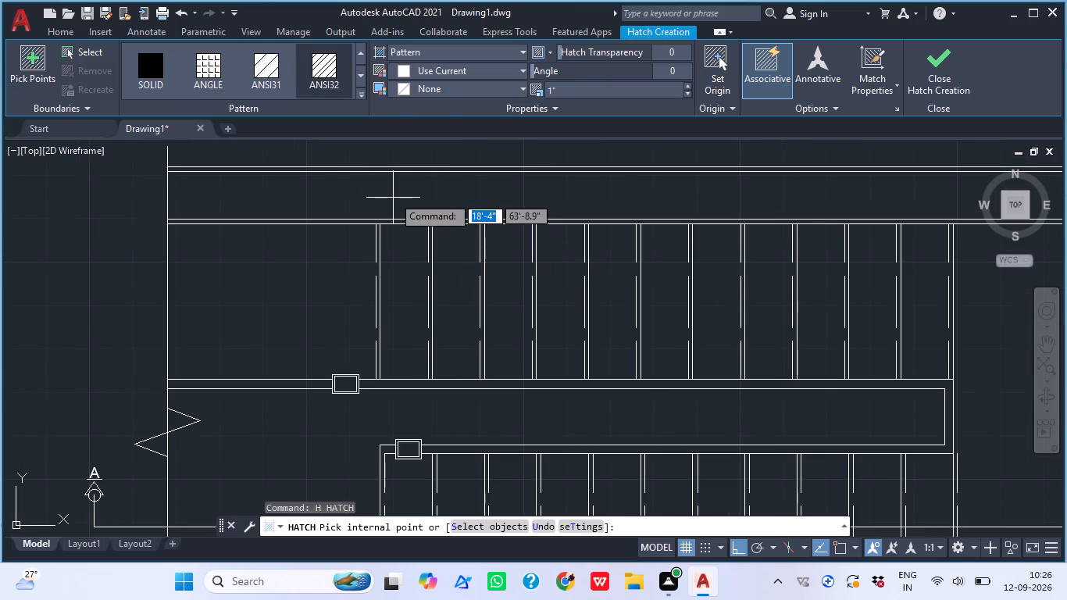
scroll(368, 184, "up", 3)
scroll(329, 221, "down", 1)
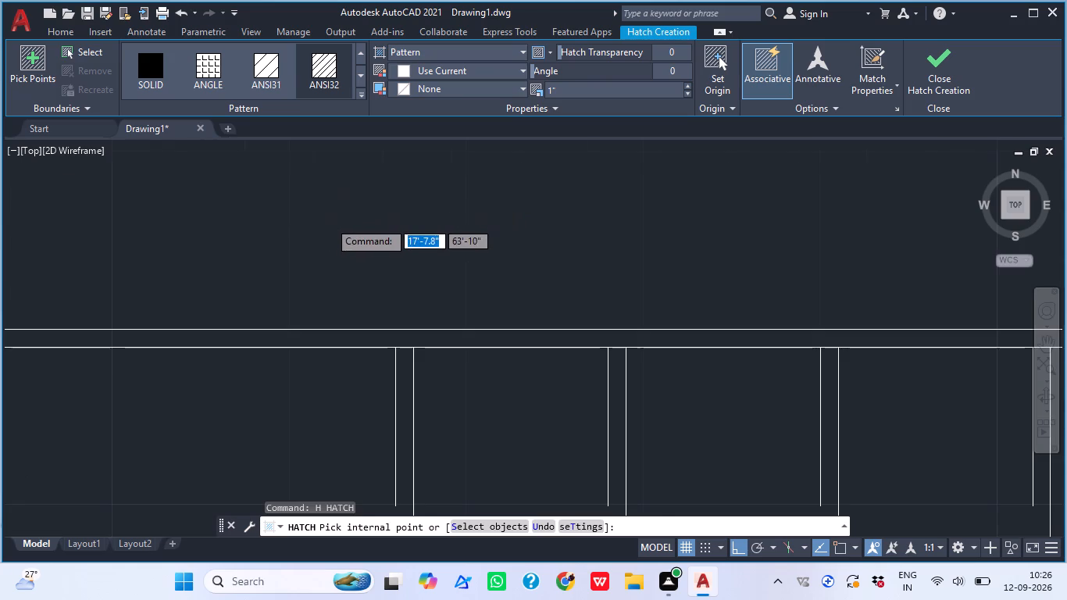
scroll(329, 221, "down", 2)
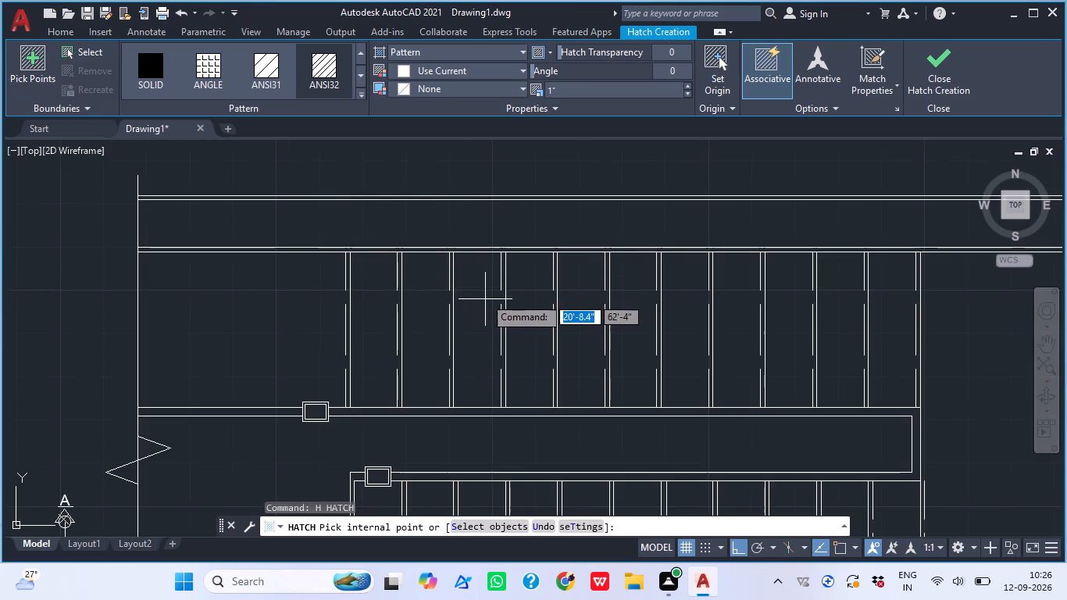
scroll(466, 184, "down", 3)
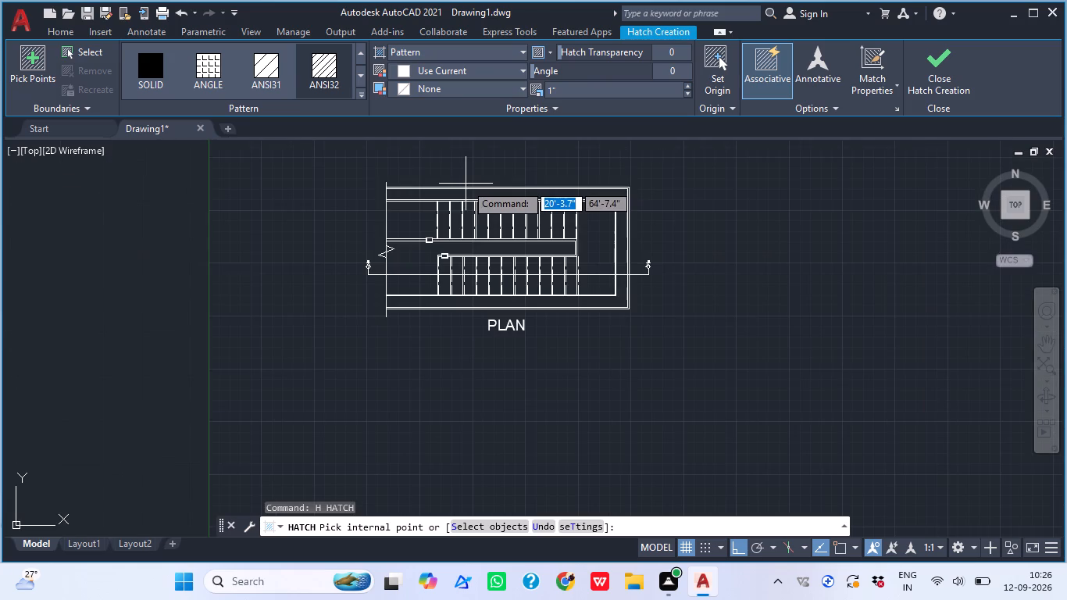
scroll(491, 181, "up", 2)
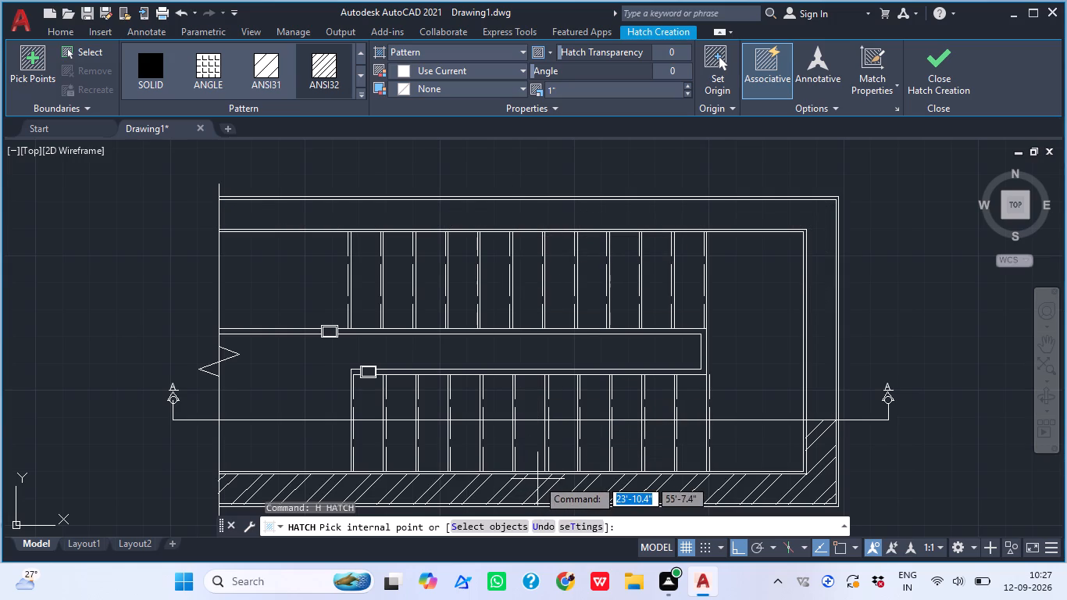
left_click(537, 488)
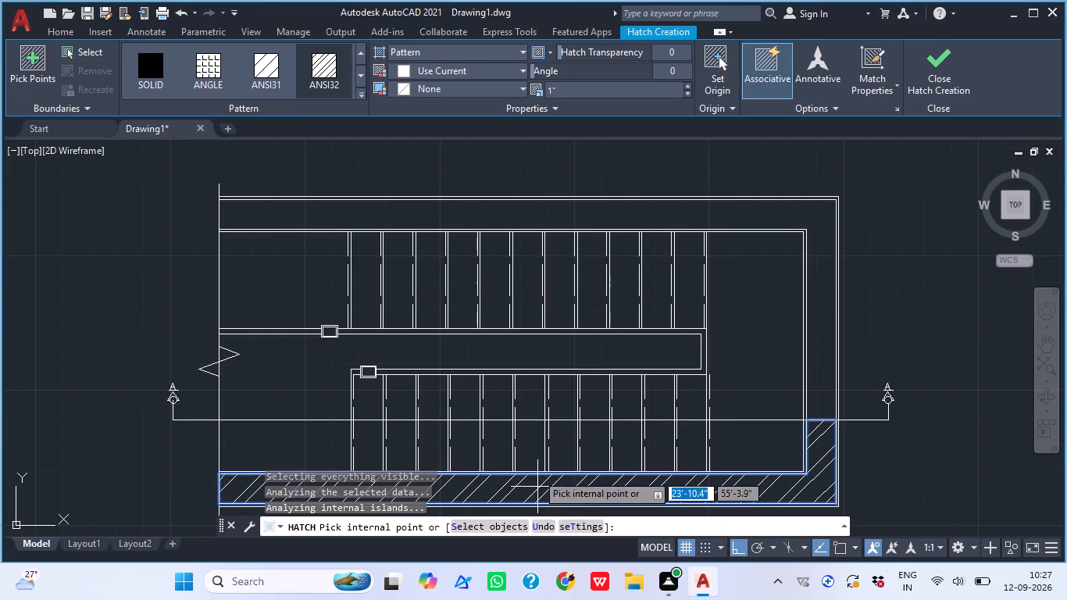
left_click(499, 215)
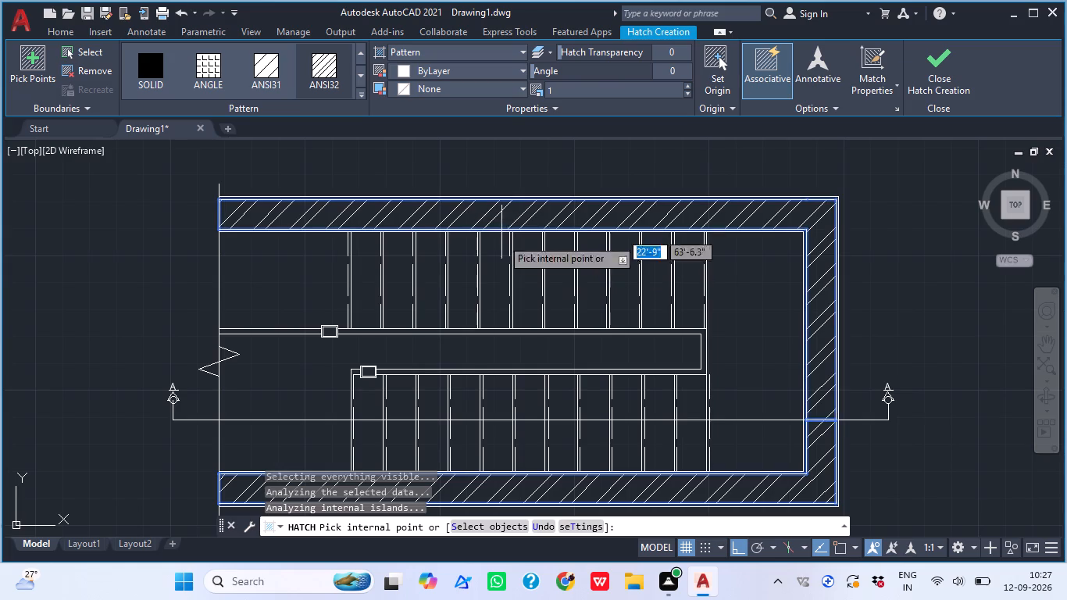
left_click(939, 89)
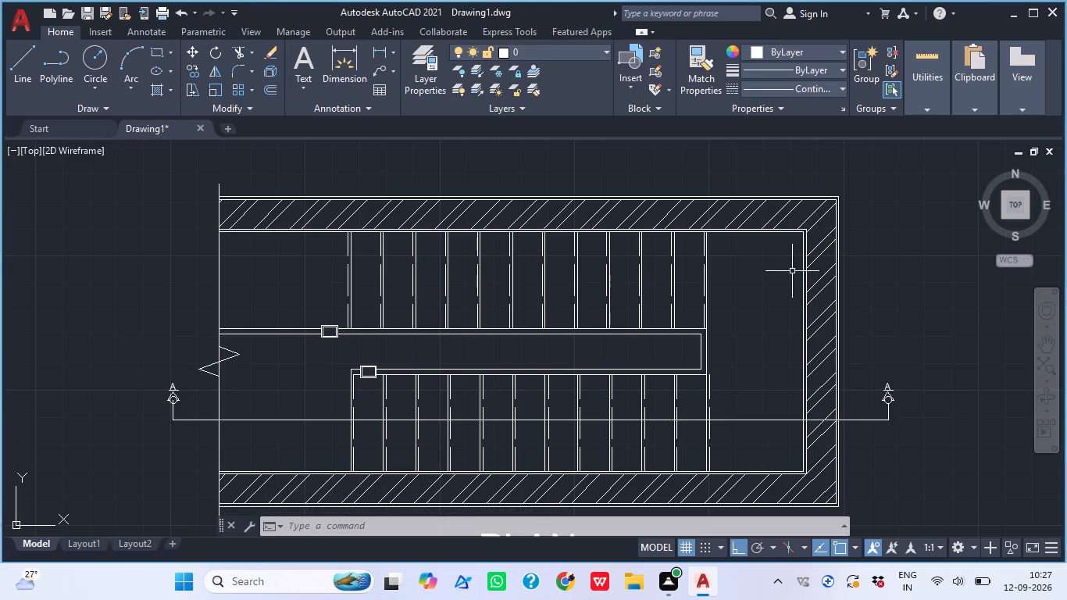
Add a vertical linear dimension for the upper flight's width along its first tread line, placed just left of that tread.
scroll(723, 253, "down", 1)
middle_click_drag(628, 395, 629, 334)
scroll(627, 329, "up", 1)
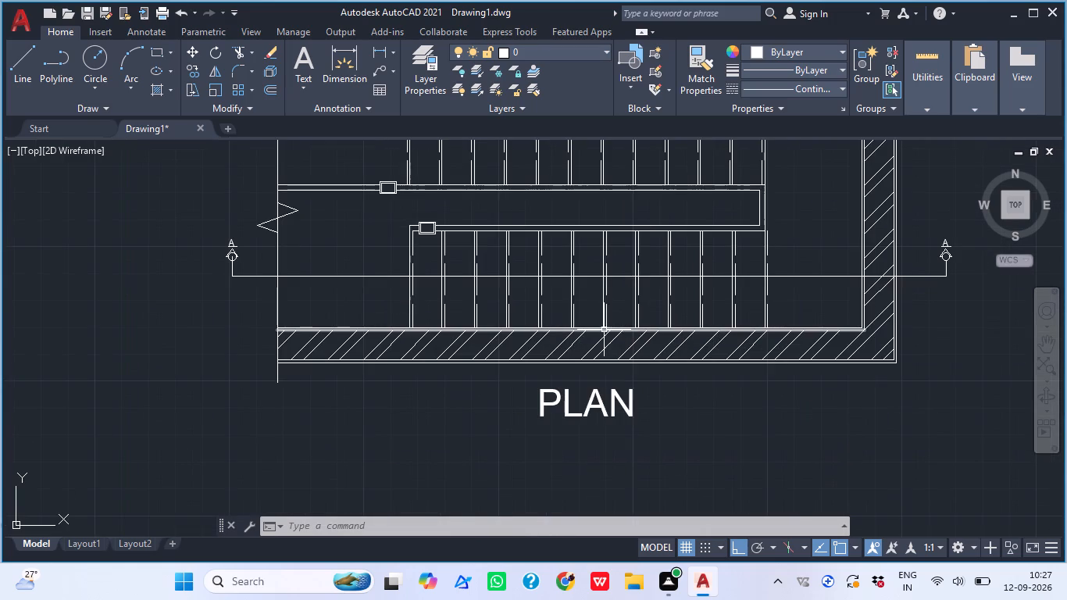
middle_click_drag(762, 284, 700, 573)
middle_click_drag(631, 423, 837, 339)
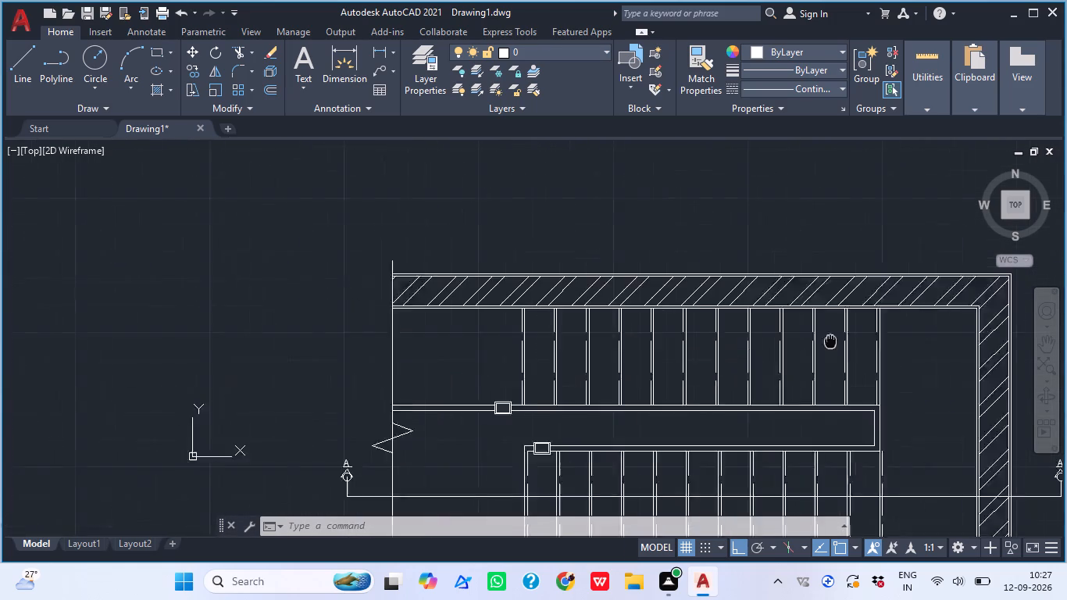
middle_click_drag(837, 339, 855, 336)
left_click(394, 63)
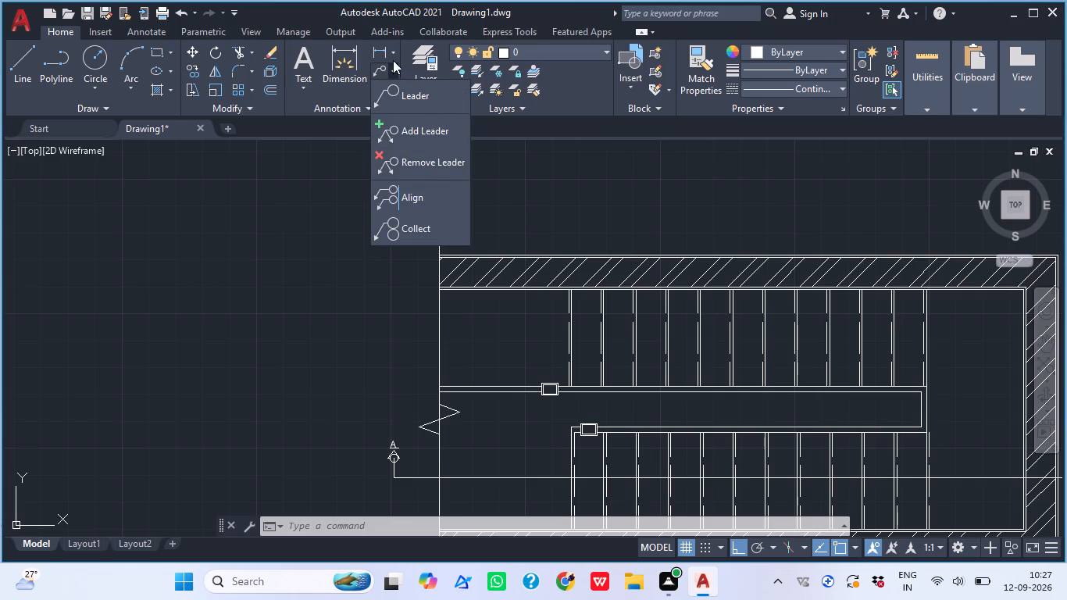
left_click(375, 58)
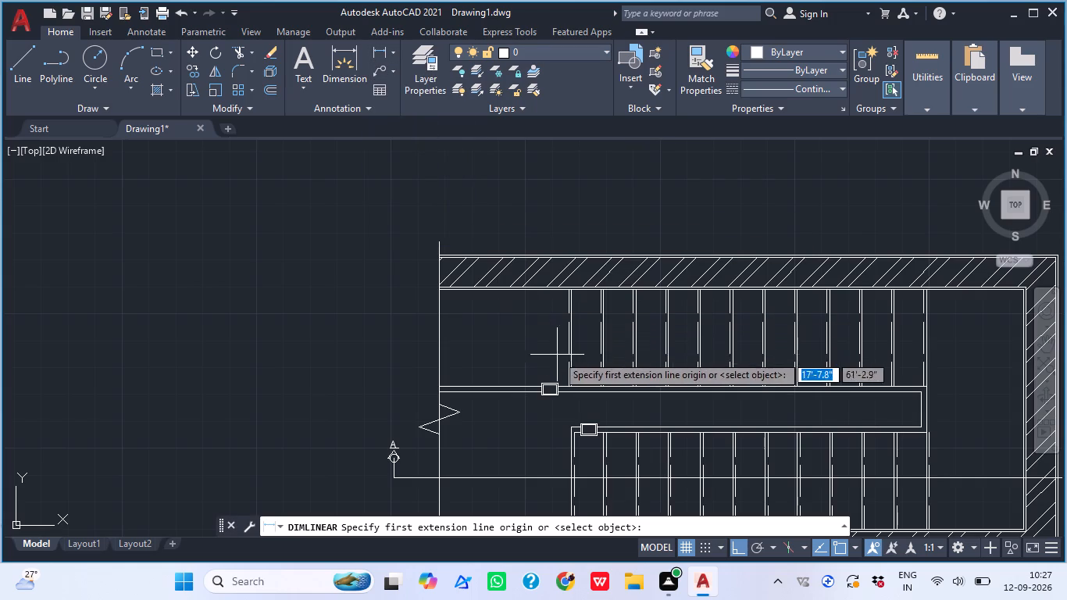
scroll(566, 333, "up", 2)
left_click(582, 232)
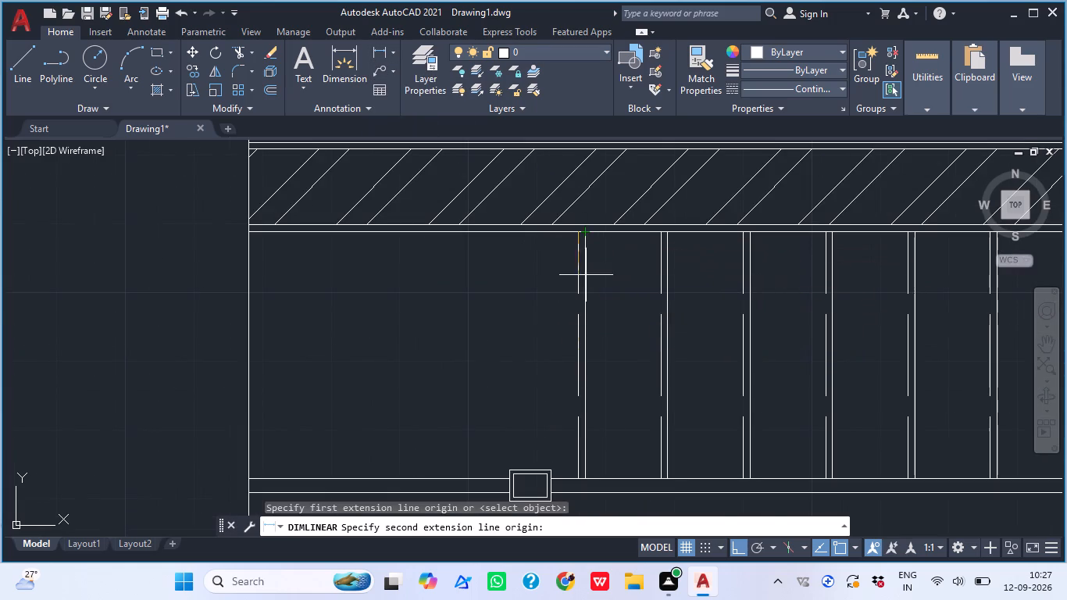
left_click(577, 483)
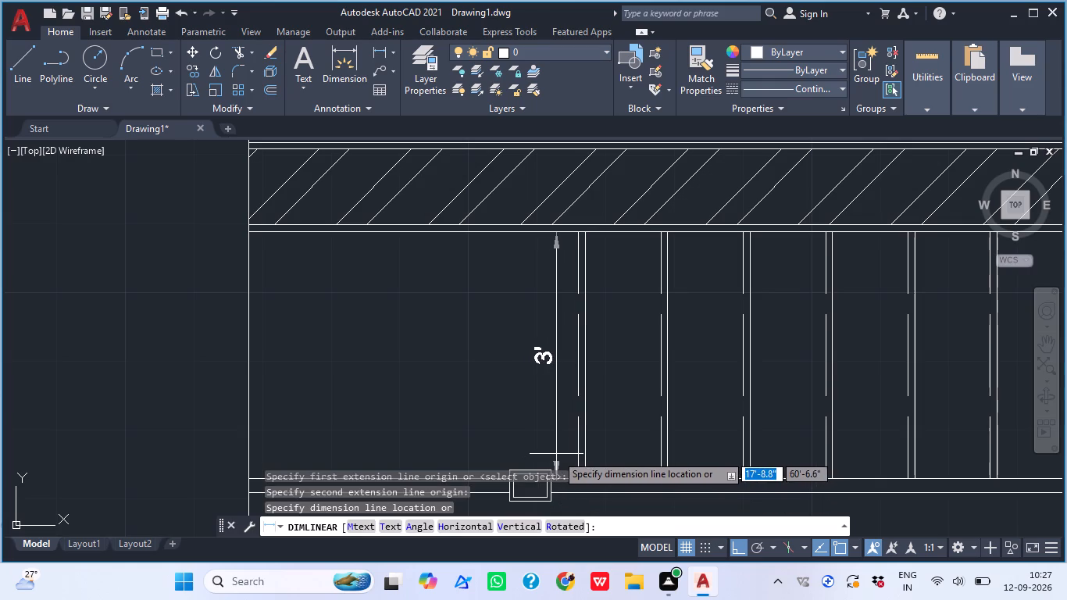
left_click(556, 454)
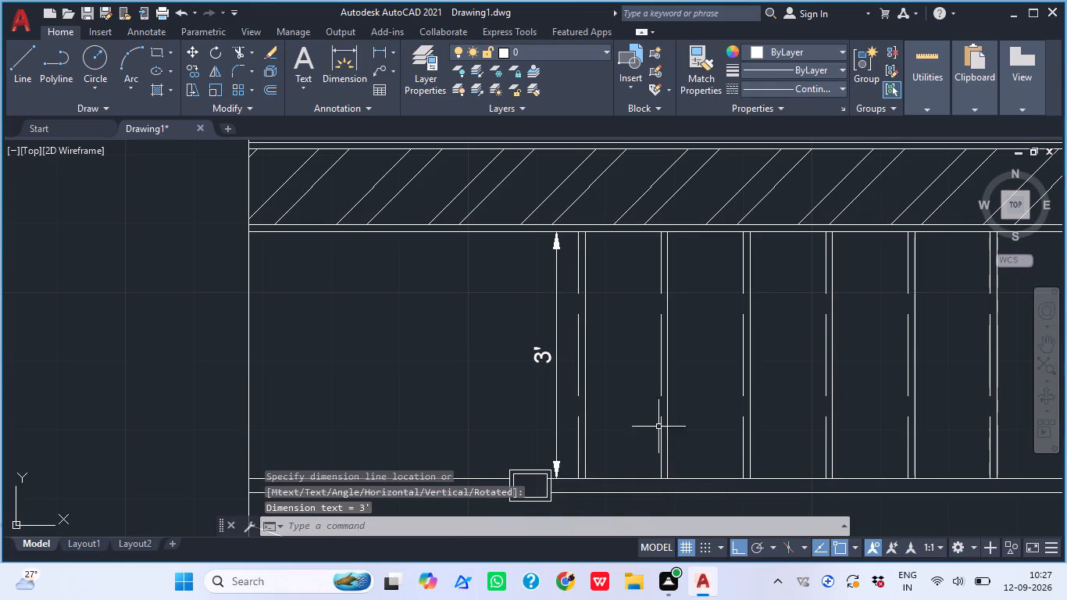
Add a vertical linear dimension between the upper and lower inner wall corners at the landing, placed just inside the right-hand wall.
middle_click_drag(591, 363, 475, 266)
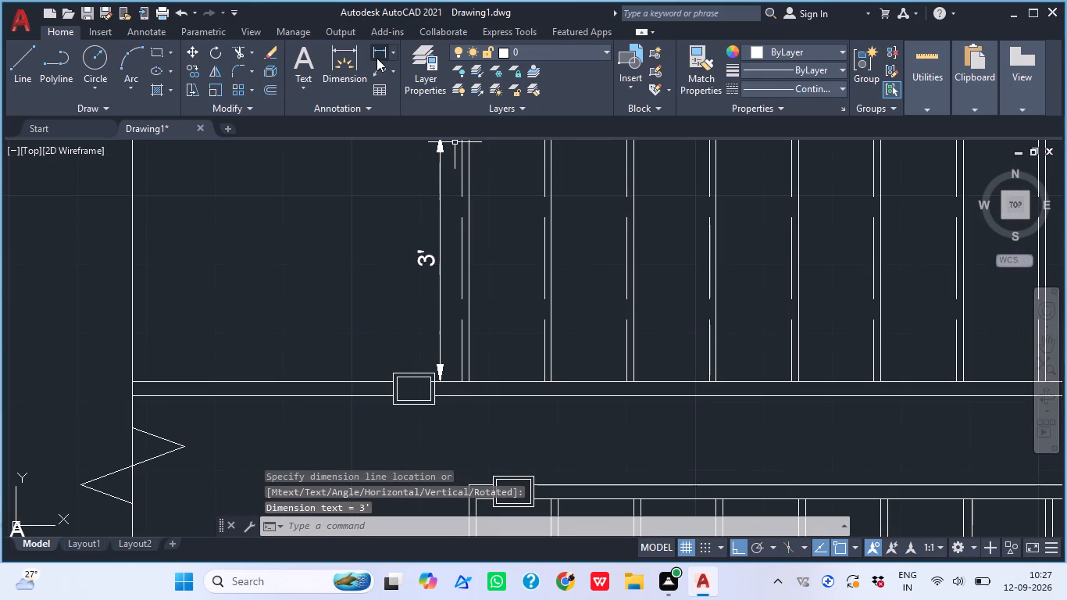
left_click(376, 54)
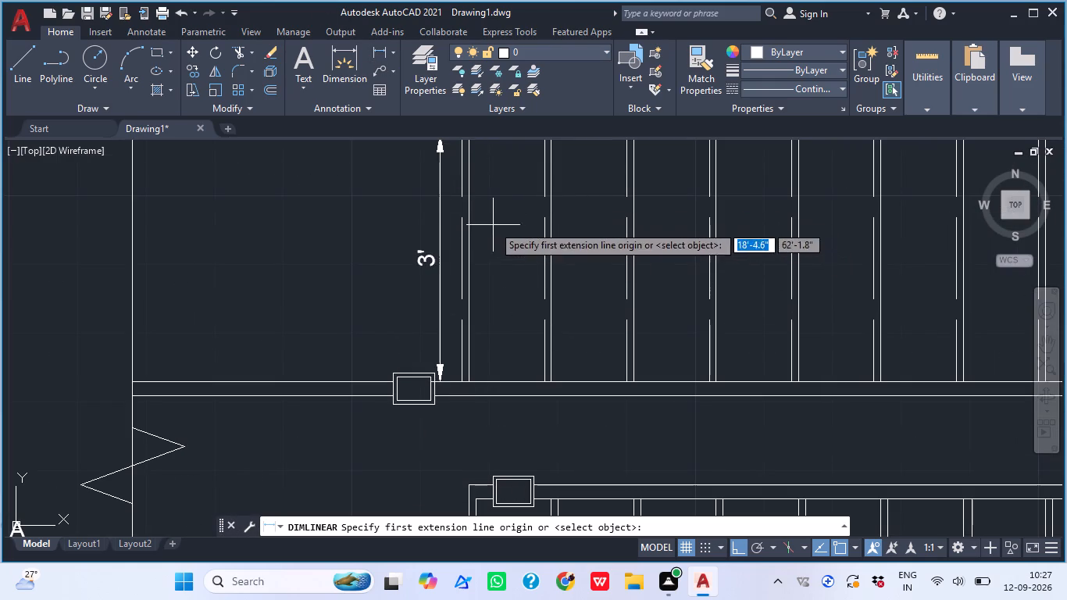
middle_click_drag(459, 205, 398, 154)
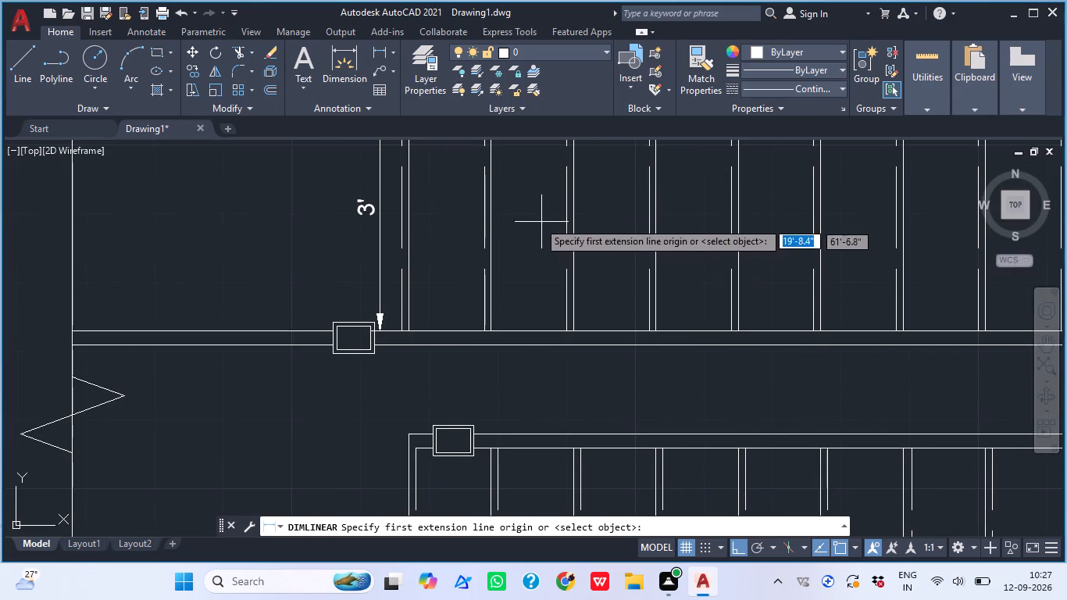
middle_click_drag(498, 218, 332, 200)
scroll(397, 231, "down", 3)
scroll(646, 213, "up", 2)
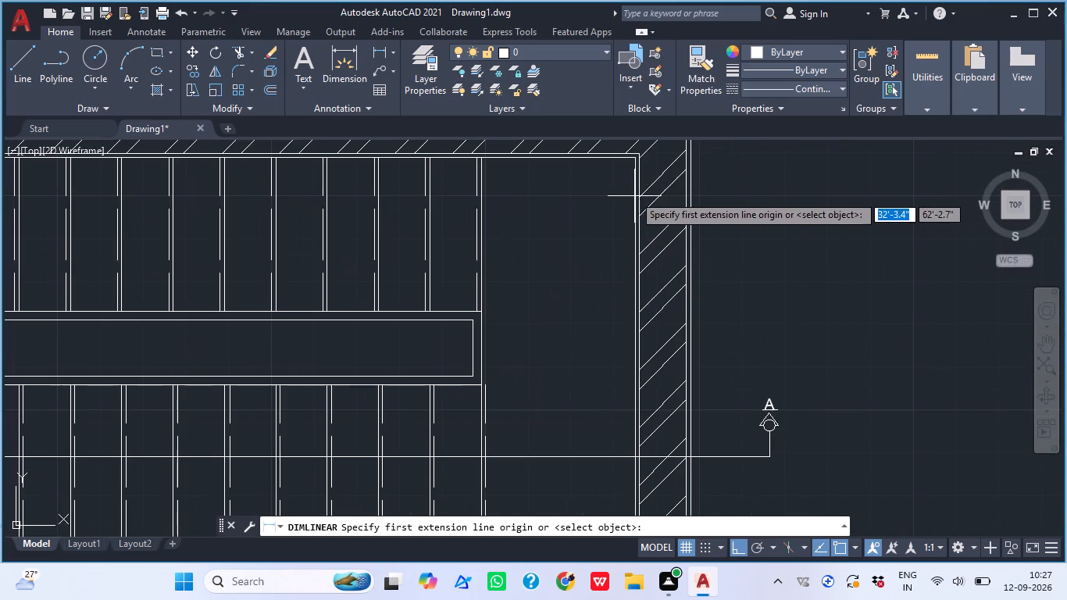
scroll(639, 152, "up", 3)
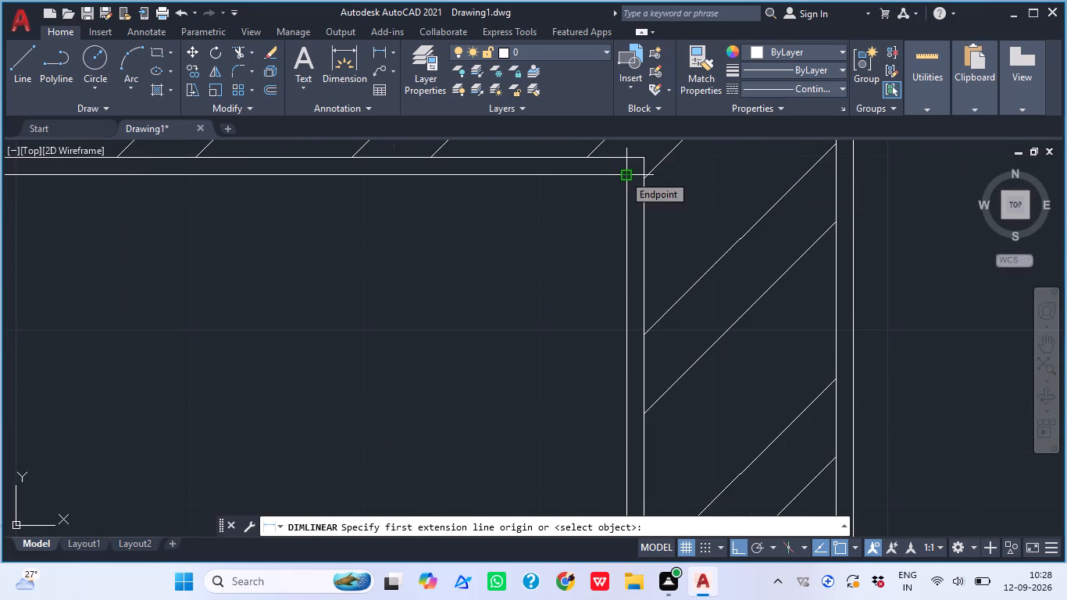
left_click(623, 174)
scroll(617, 168, "down", 3)
scroll(551, 395, "down", 2)
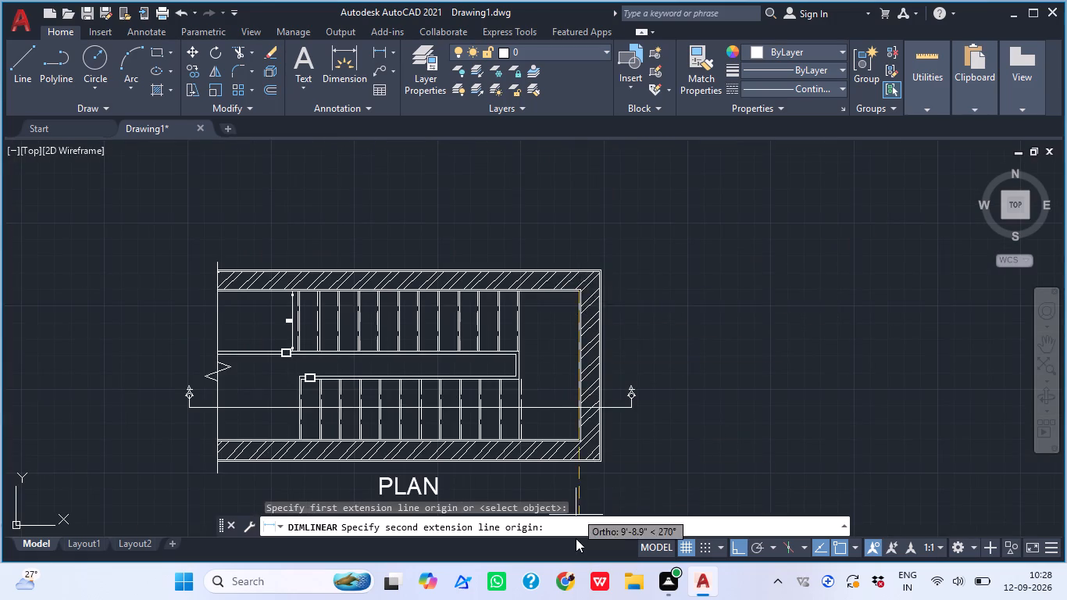
scroll(571, 488, "up", 2)
scroll(618, 367, "up", 2)
scroll(563, 400, "up", 2)
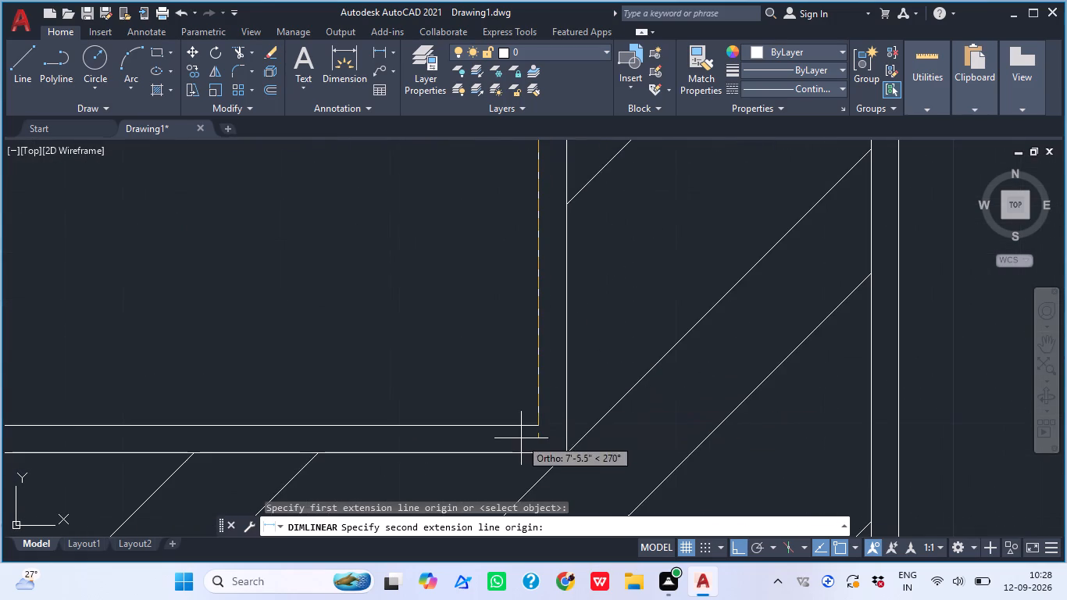
scroll(535, 427, "up", 3)
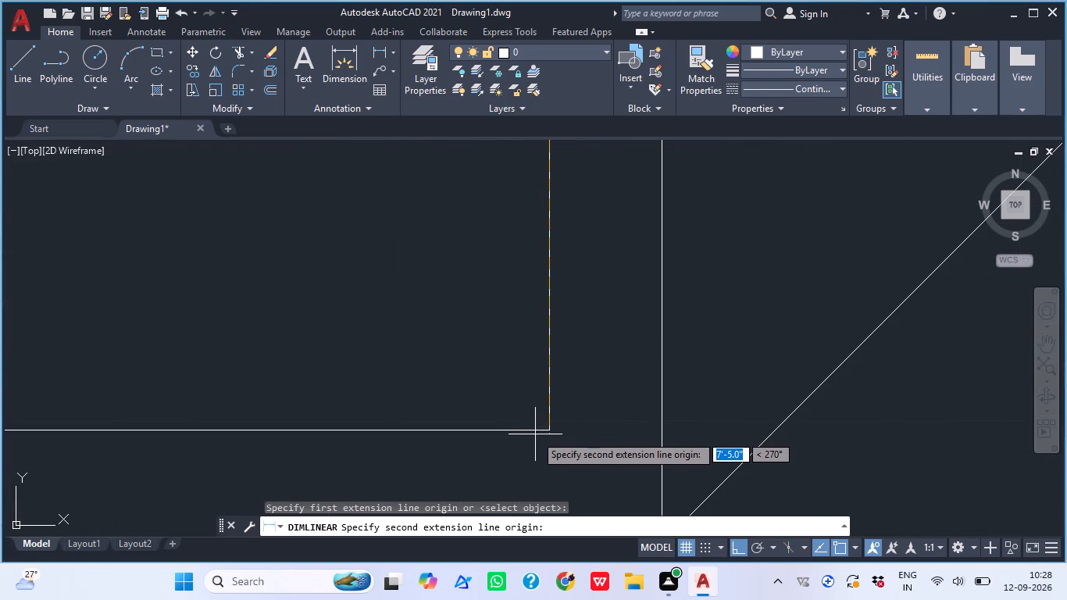
left_click(549, 433)
scroll(551, 435, "down", 8)
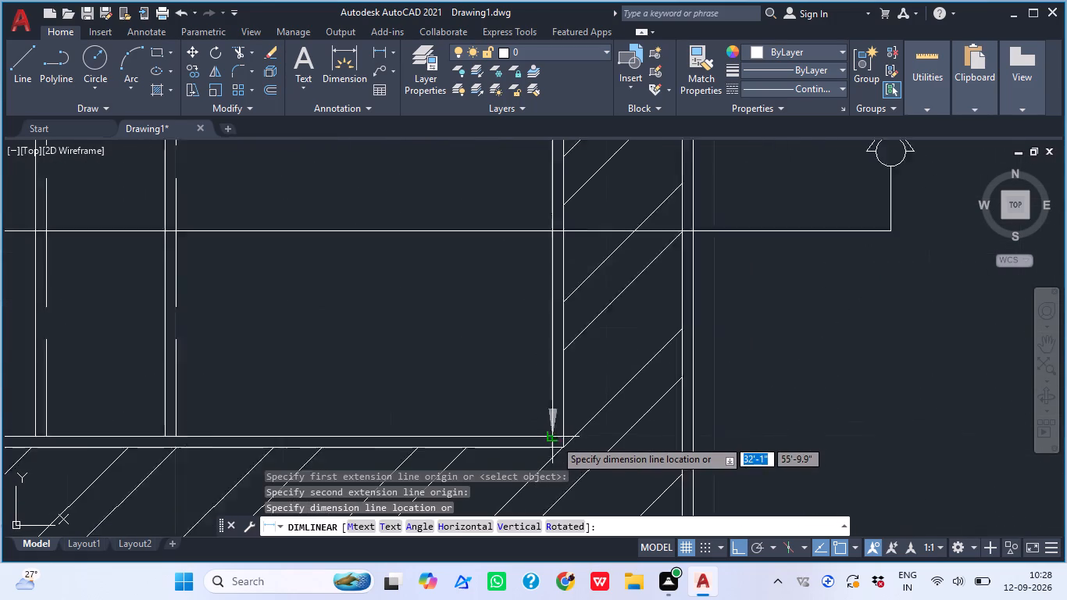
scroll(513, 434, "down", 2)
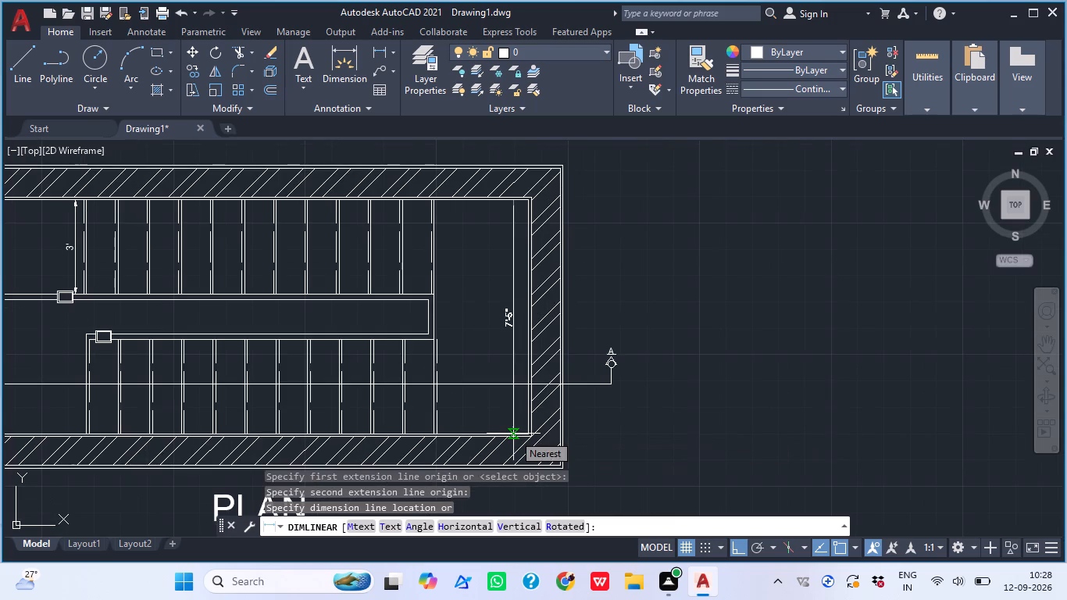
scroll(498, 433, "up", 1)
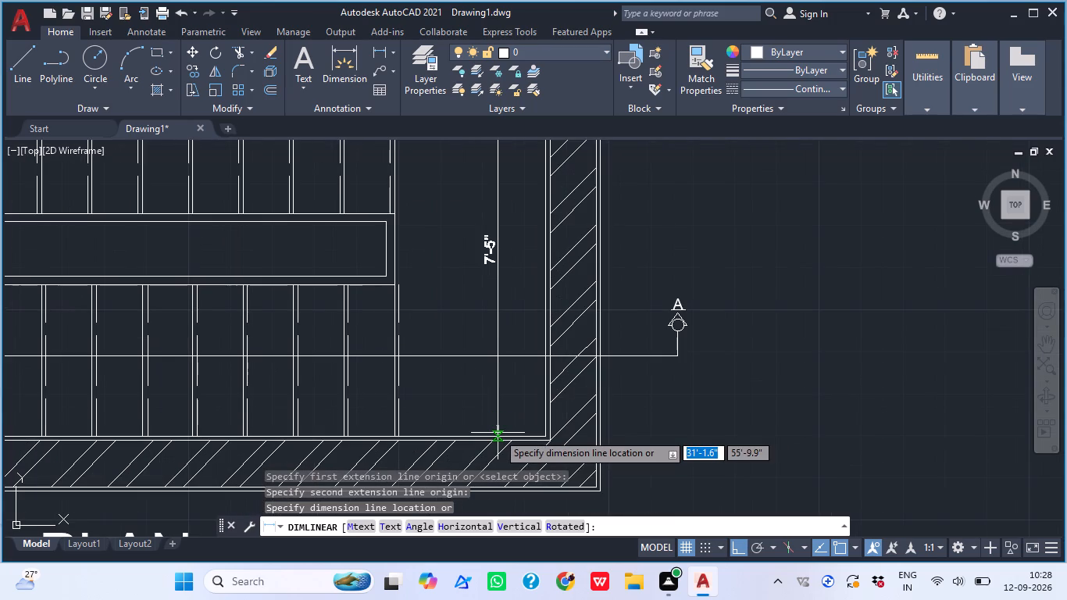
left_click(502, 430)
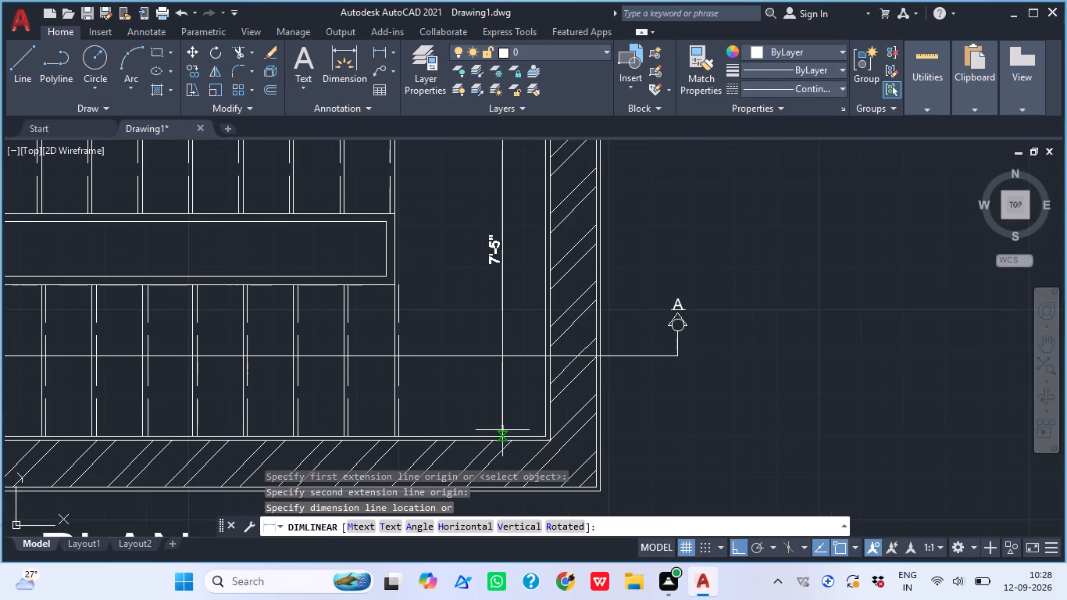
Add a horizontal linear dimension for the landing depth, from the upper flight's last tread line to the inner right-hand wall line, placed below the wall.
scroll(558, 403, "down", 1)
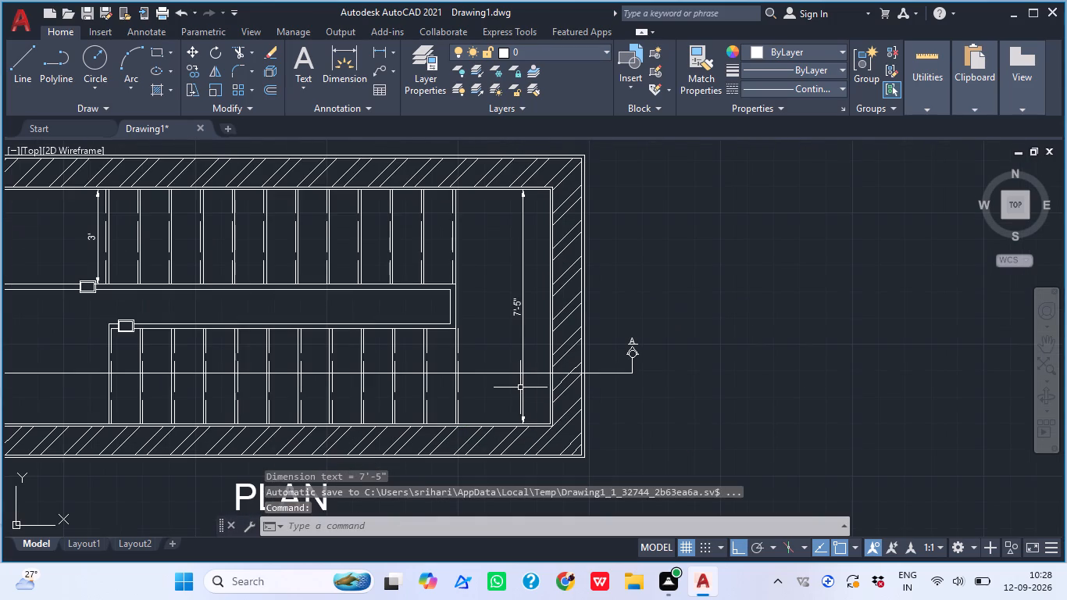
left_click(378, 55)
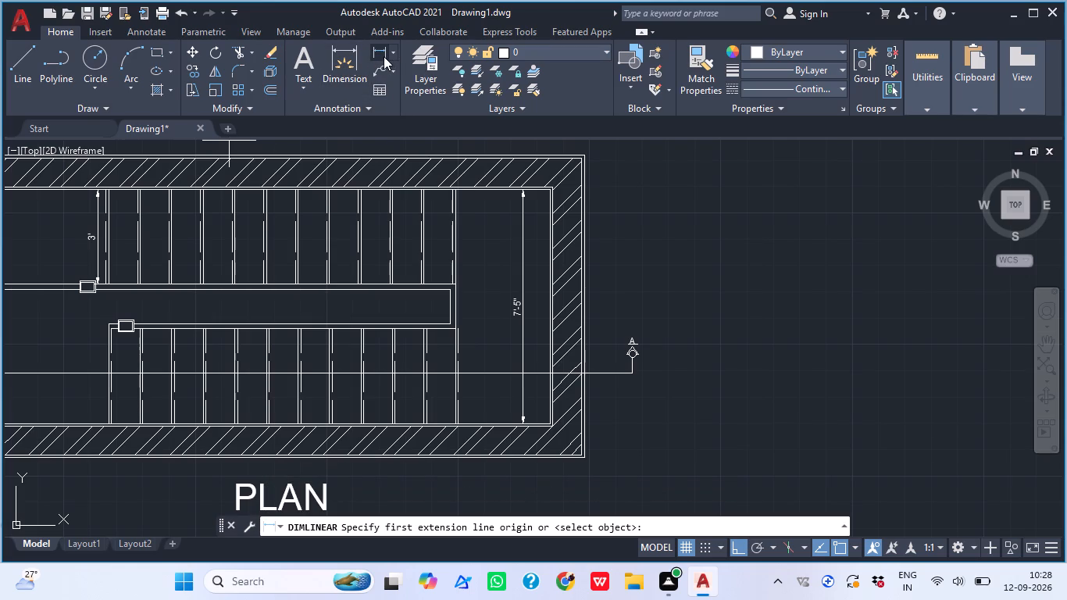
left_click(384, 56)
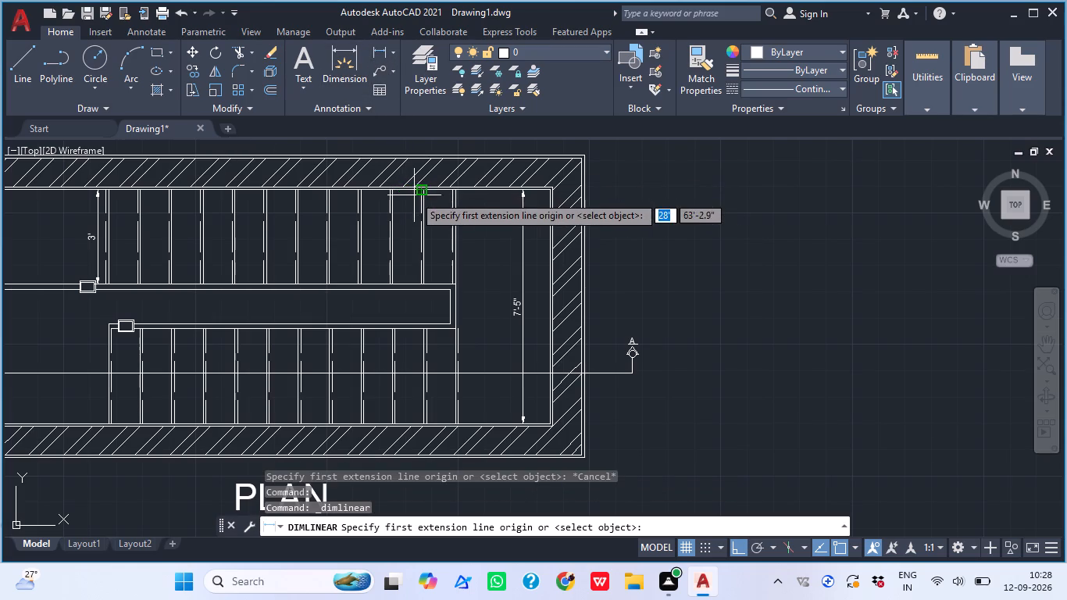
scroll(451, 216, "up", 3)
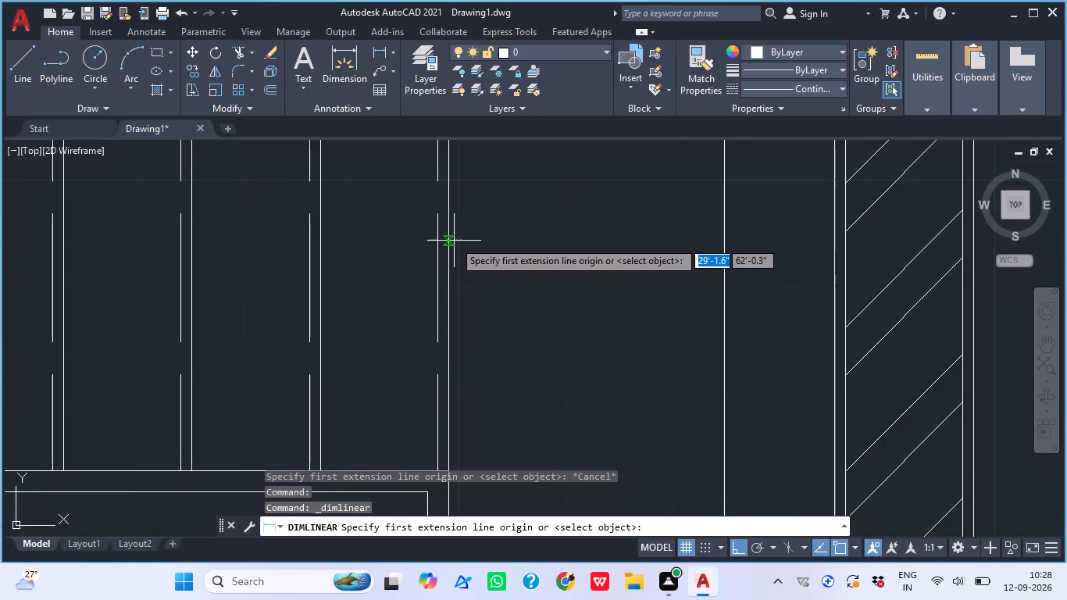
scroll(447, 234, "down", 1)
middle_click_drag(455, 250, 416, 389)
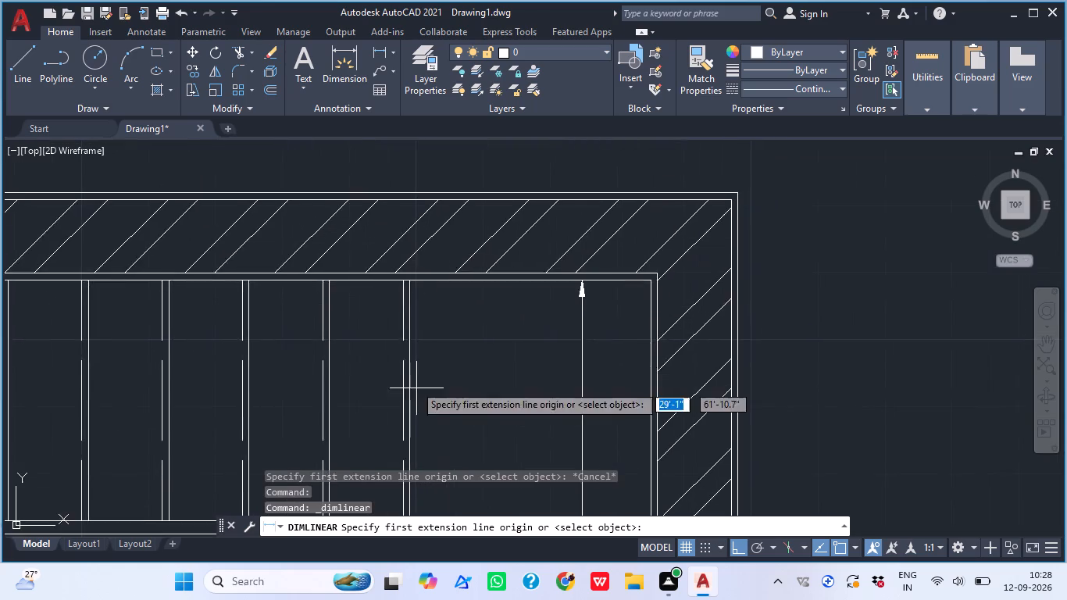
scroll(439, 302, "up", 2)
left_click(361, 241)
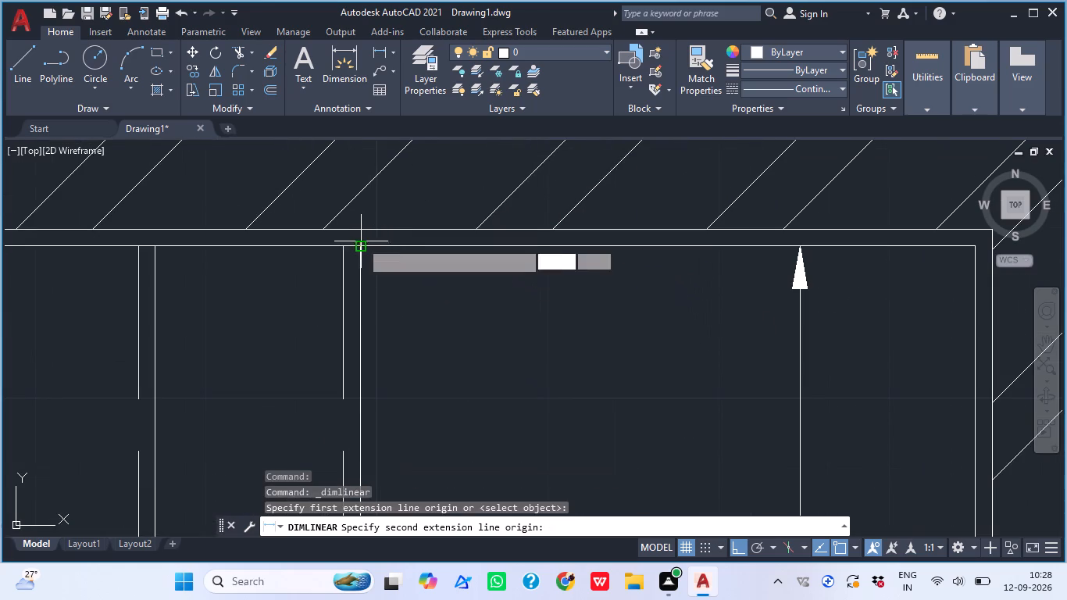
scroll(360, 241, "down", 2)
scroll(591, 256, "up", 2)
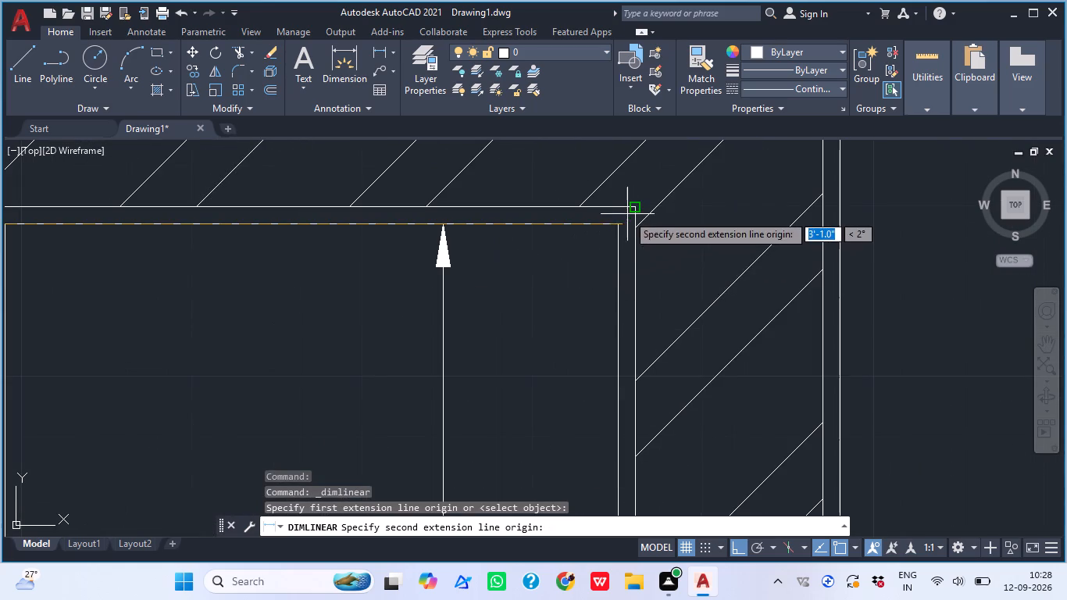
left_click(613, 223)
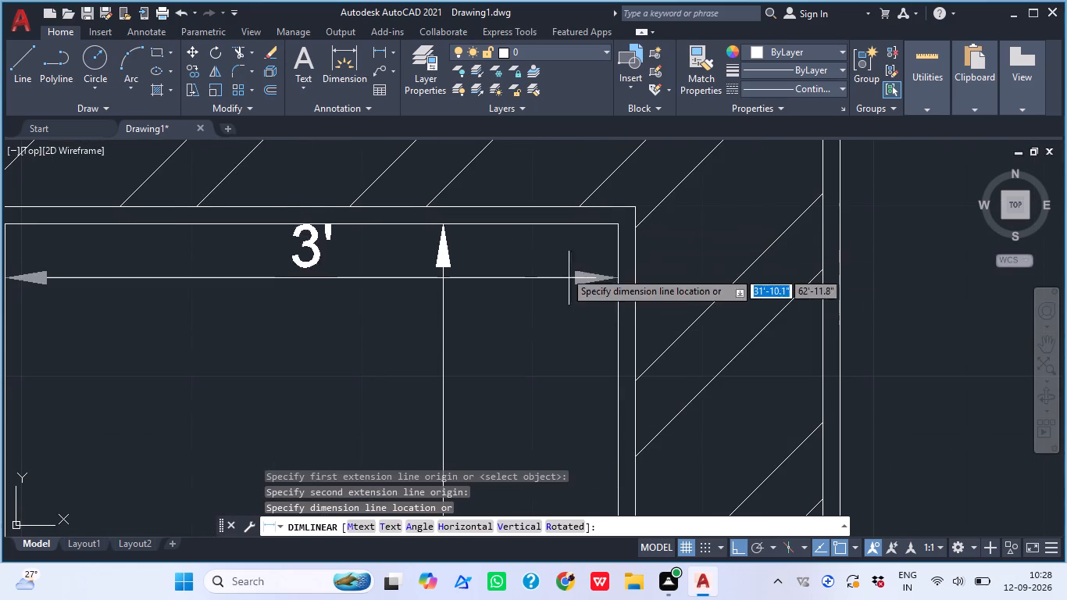
scroll(562, 257, "down", 4)
scroll(569, 300, "up", 2)
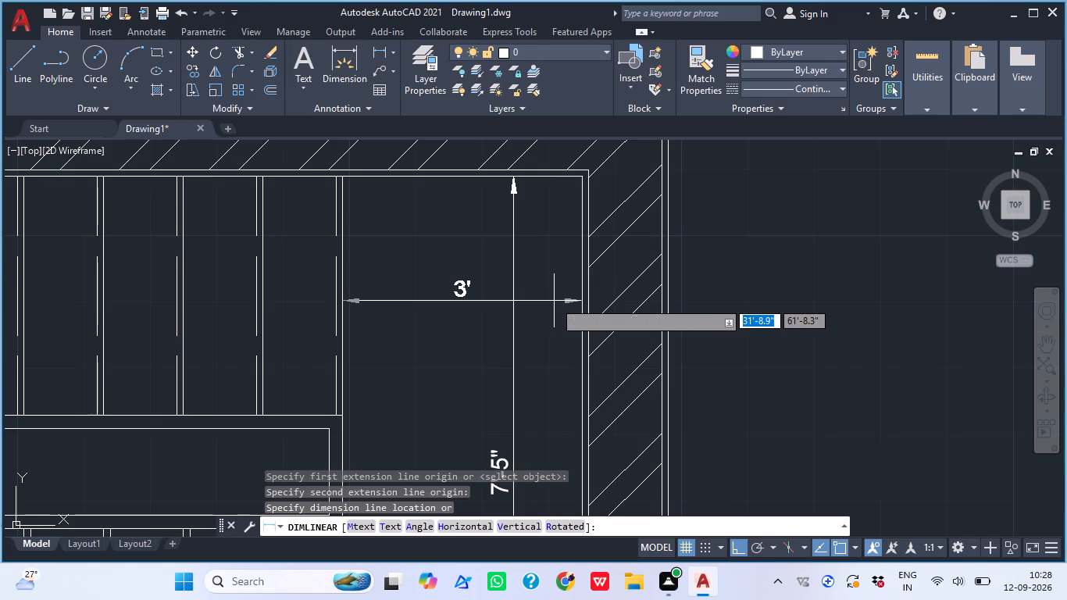
left_click(554, 301)
scroll(529, 263, "down", 2)
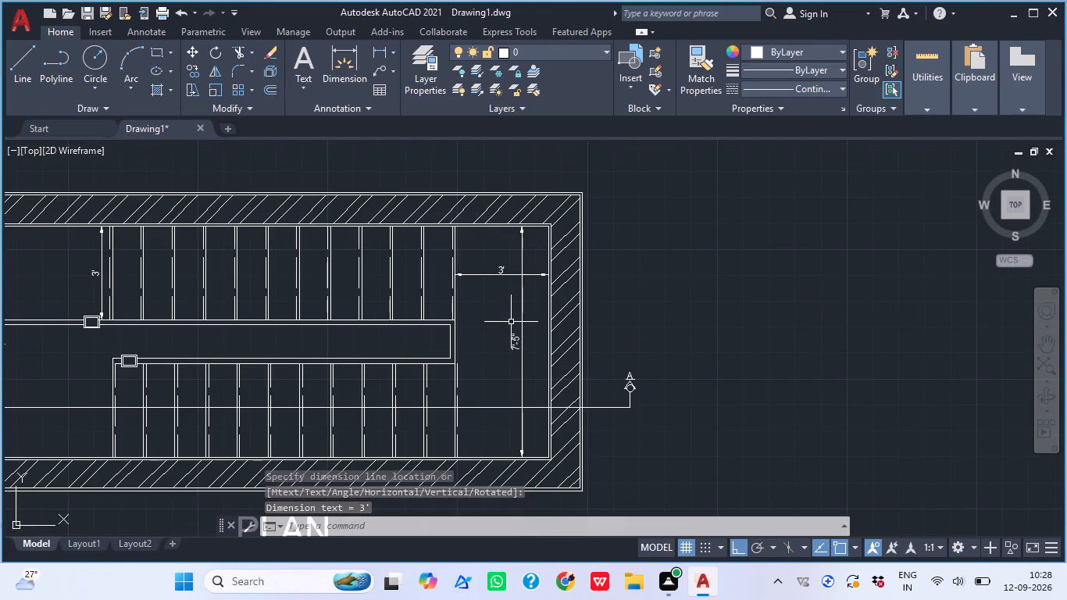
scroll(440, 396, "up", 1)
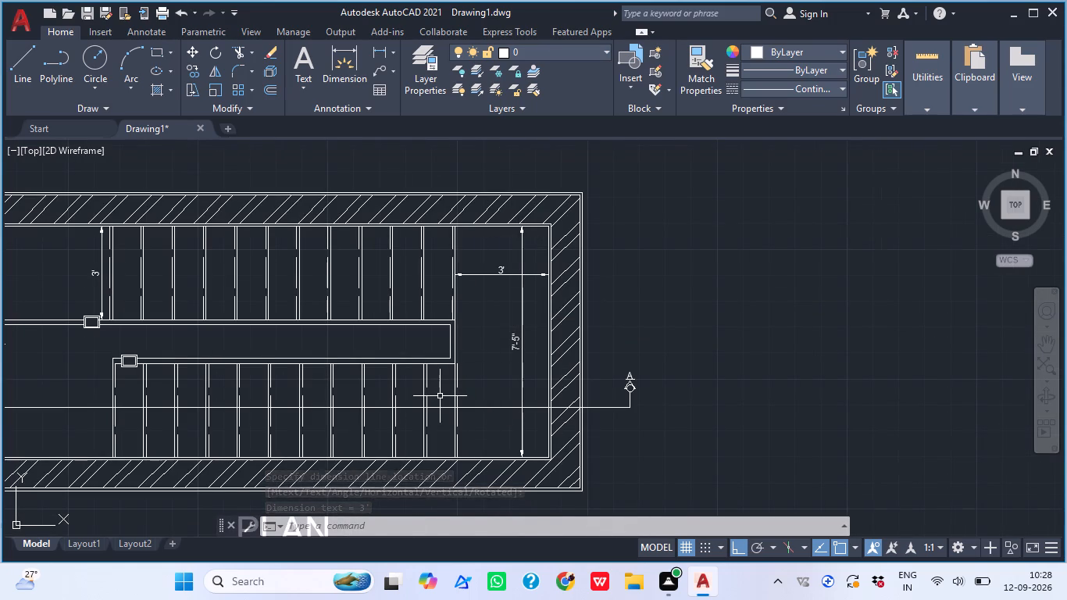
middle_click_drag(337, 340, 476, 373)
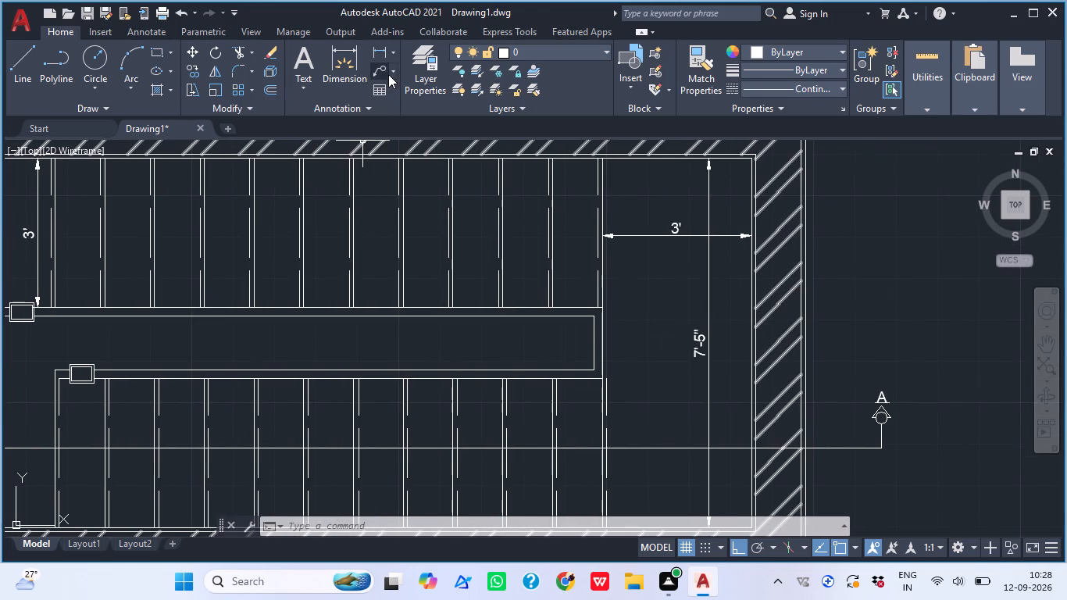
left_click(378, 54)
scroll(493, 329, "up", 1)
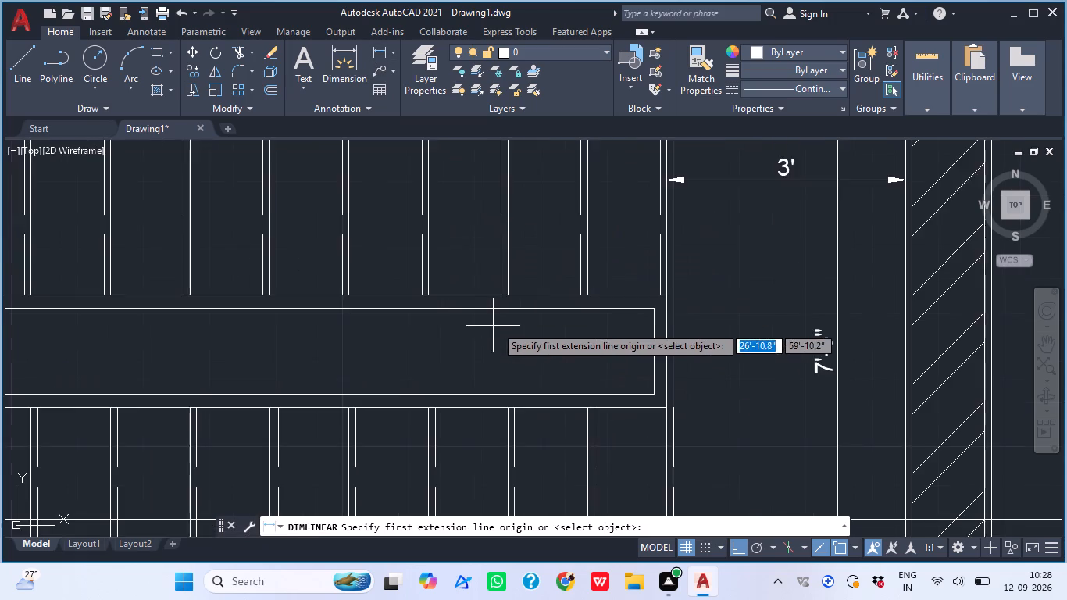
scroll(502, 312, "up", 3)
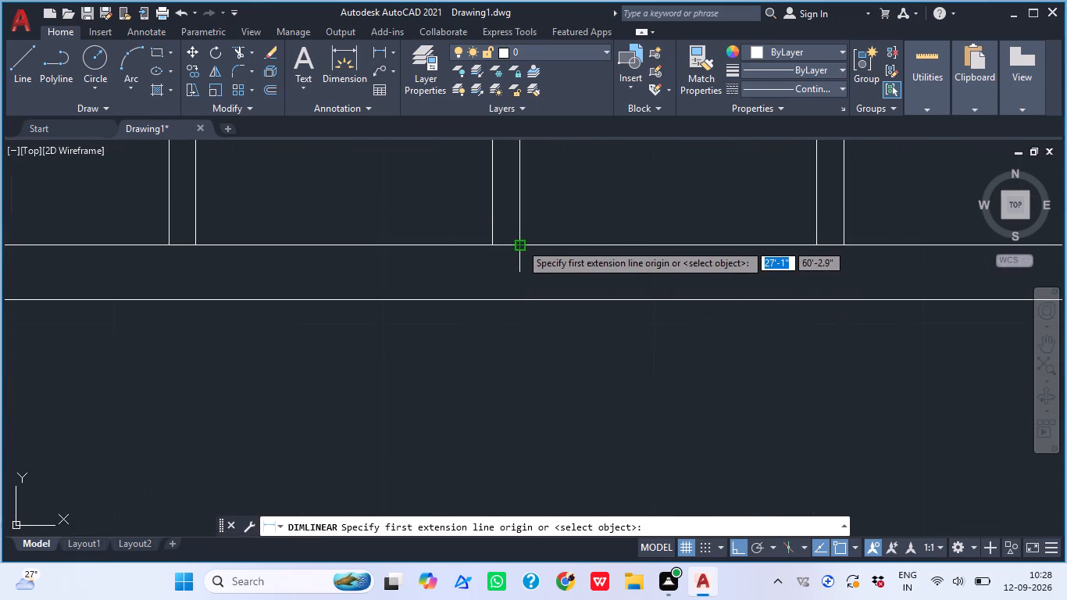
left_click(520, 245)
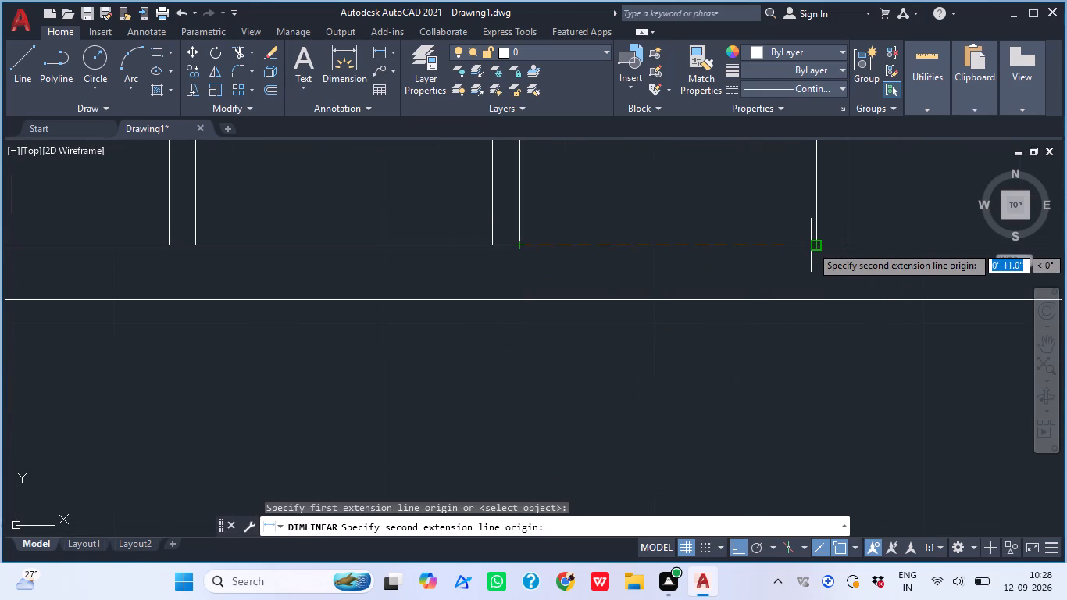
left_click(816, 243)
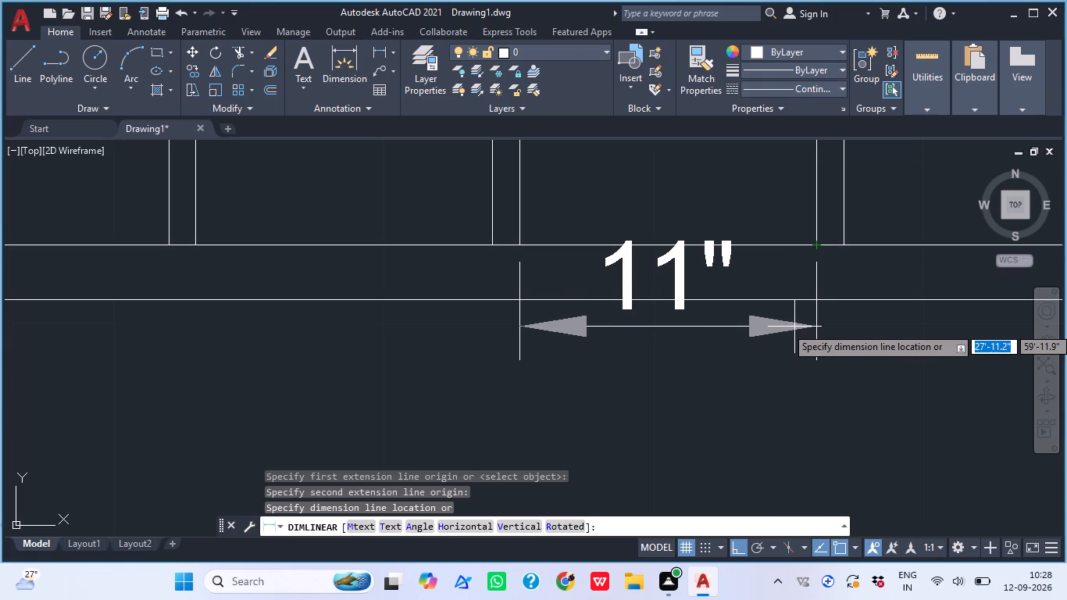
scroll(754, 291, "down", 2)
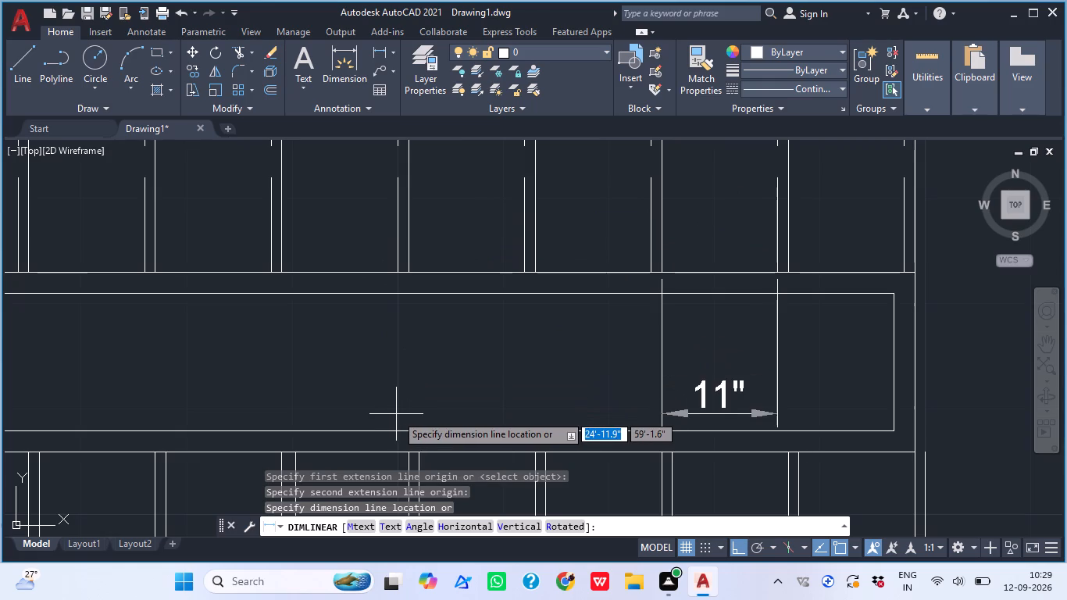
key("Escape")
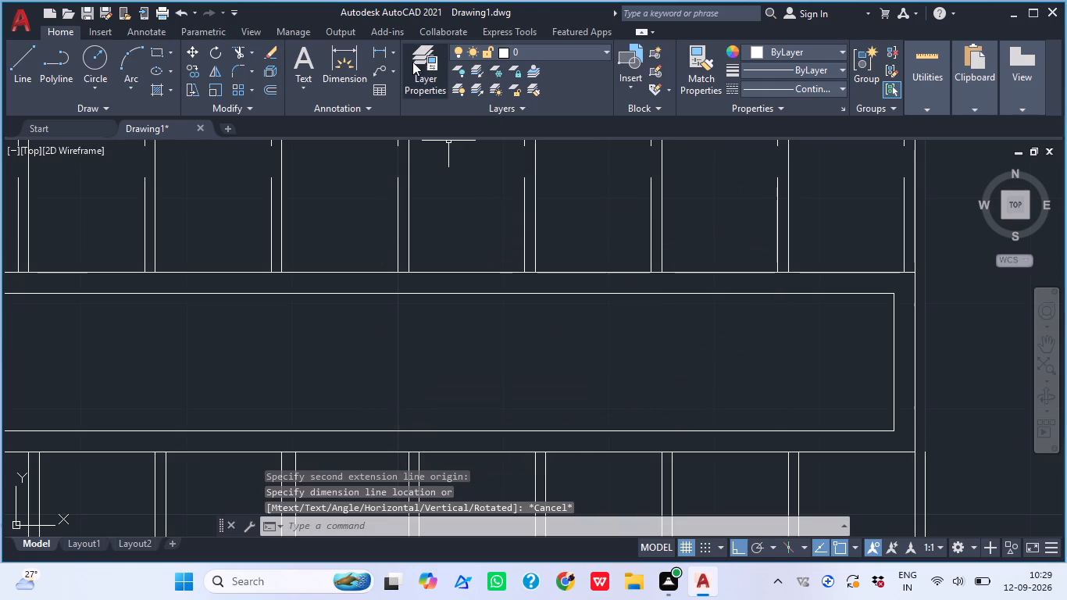
Add a horizontal linear dimension for the upper flight's third tread from the landing, nosing line included, placed just below it in the stairwell gap.
left_click(379, 56)
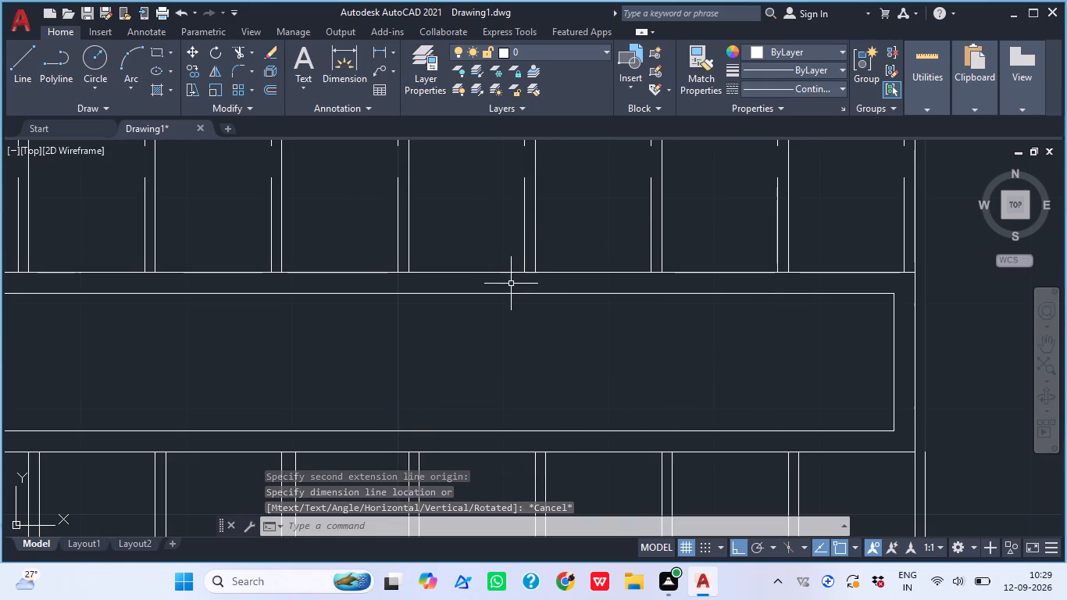
scroll(511, 283, "up", 2)
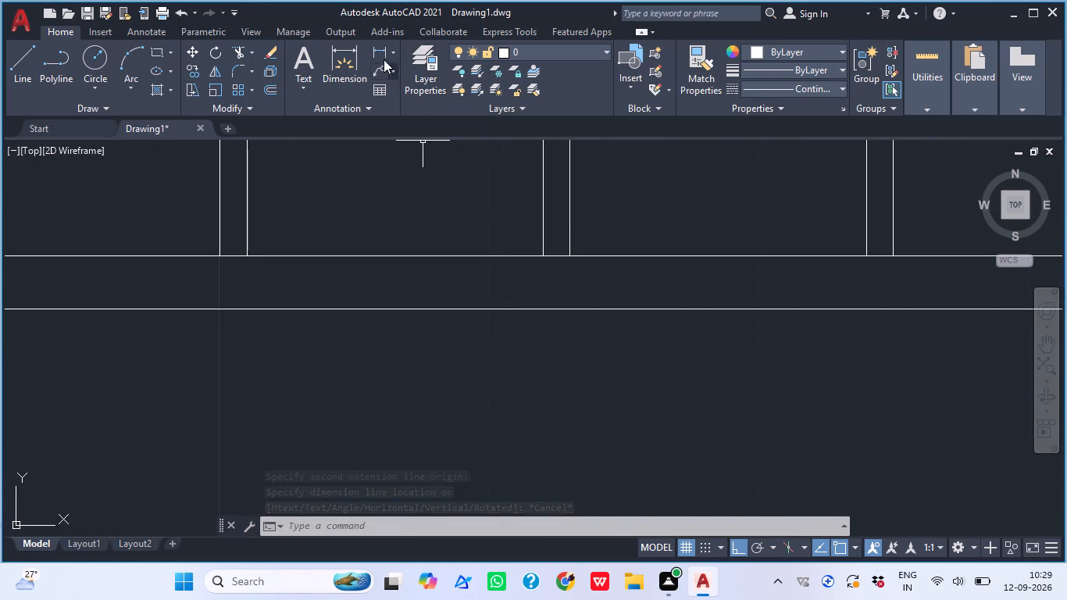
left_click(380, 55)
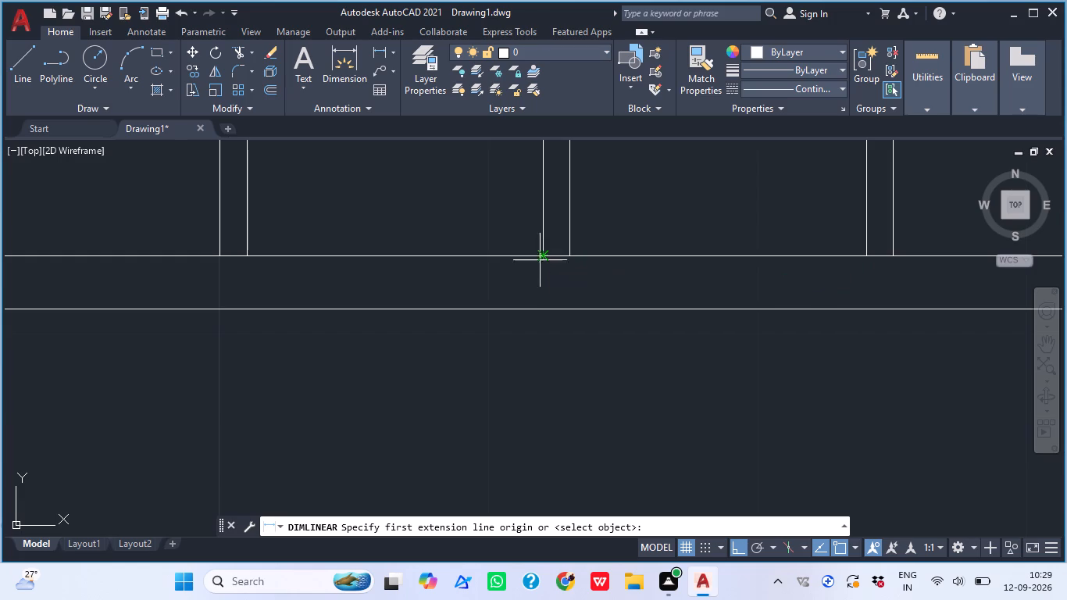
left_click(540, 252)
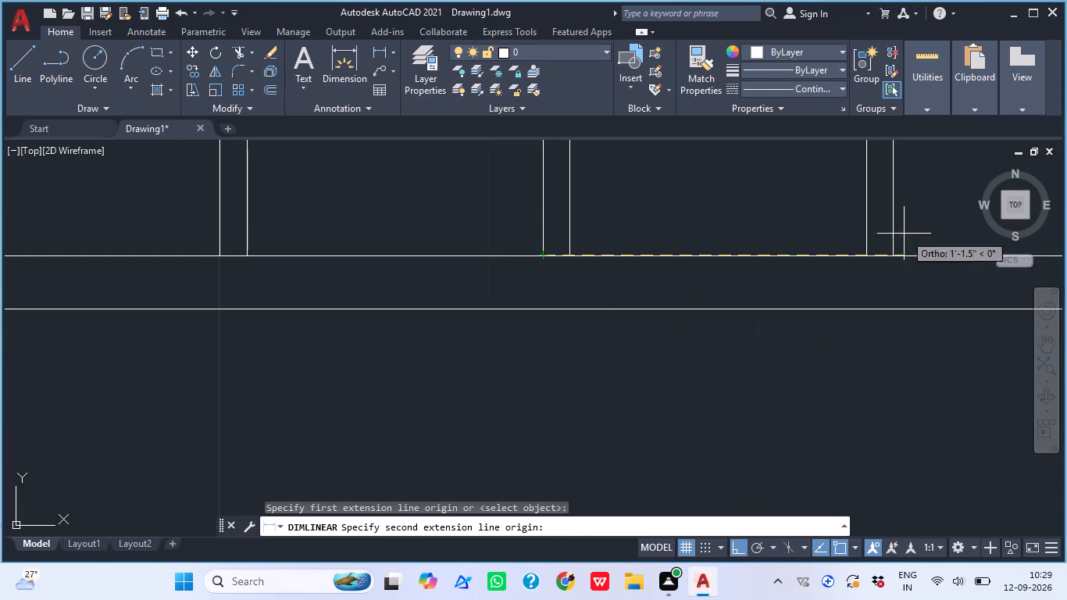
left_click(892, 255)
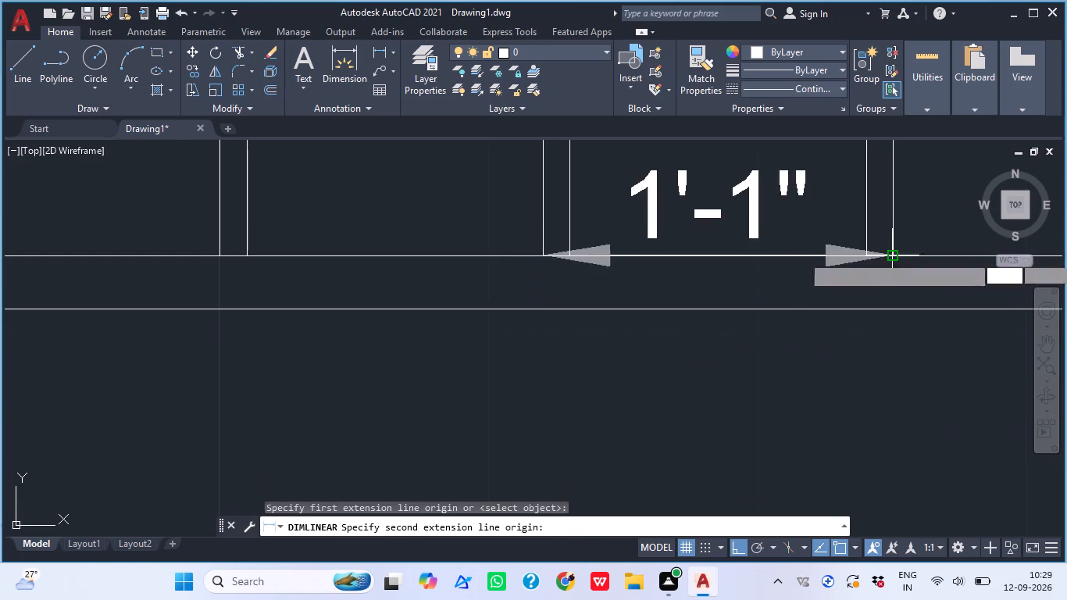
left_click(892, 404)
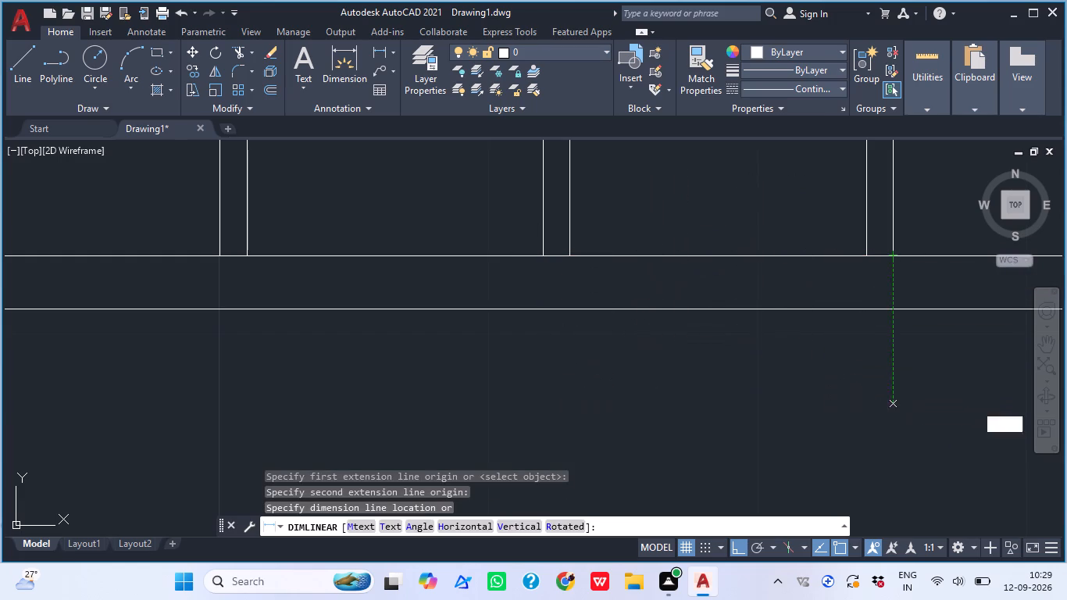
scroll(873, 384, "down", 3)
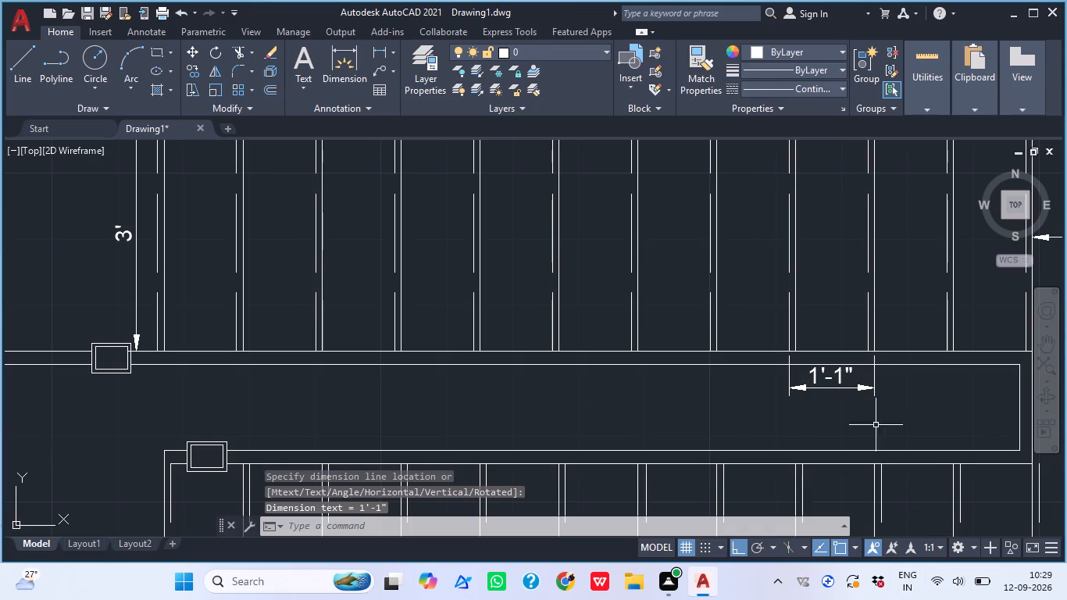
Add a vertical linear dimension for the inner stairwell gap between the two flights, placed just left of the tread dimension.
middle_click_drag(793, 377, 713, 367)
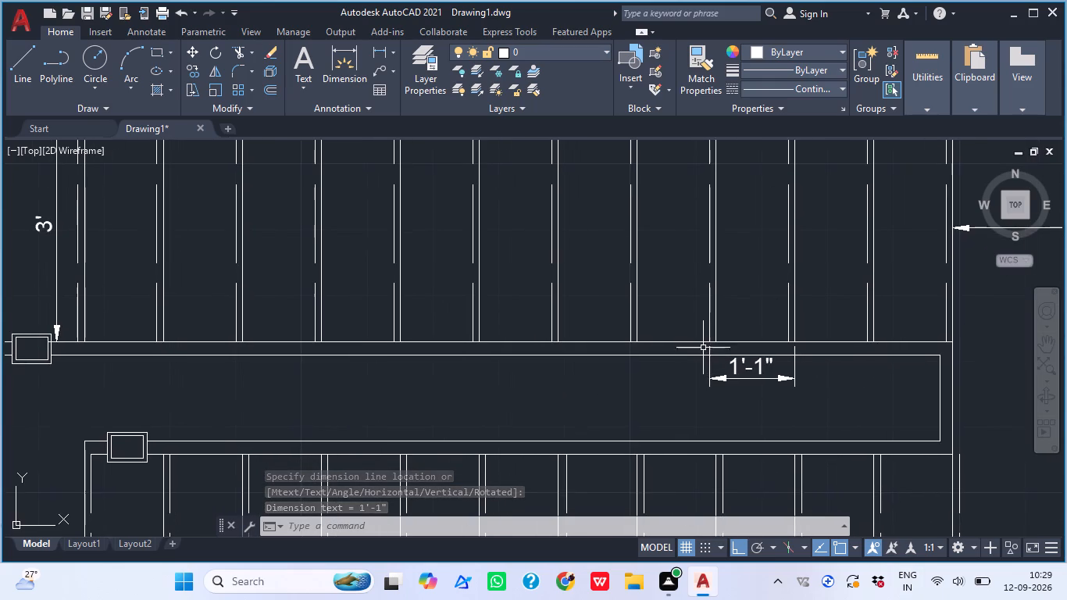
left_click(376, 56)
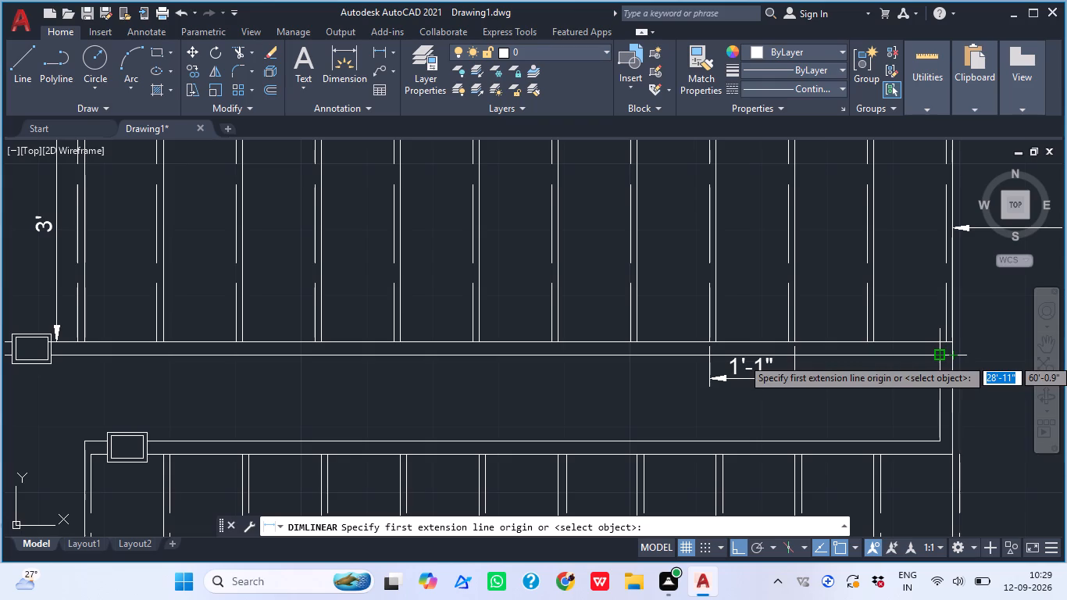
left_click(940, 358)
left_click(943, 446)
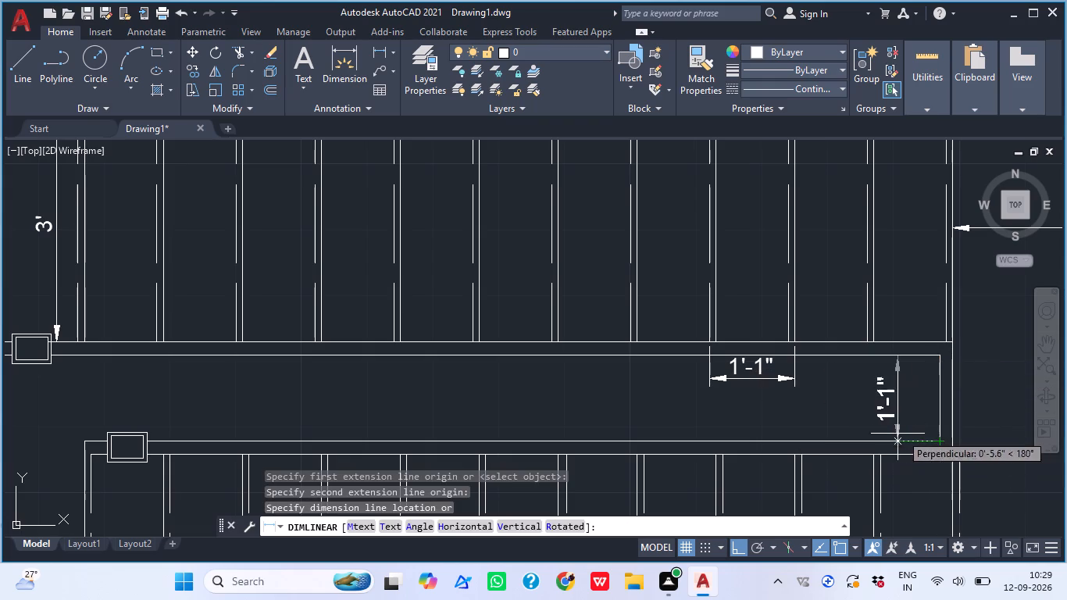
left_click(661, 411)
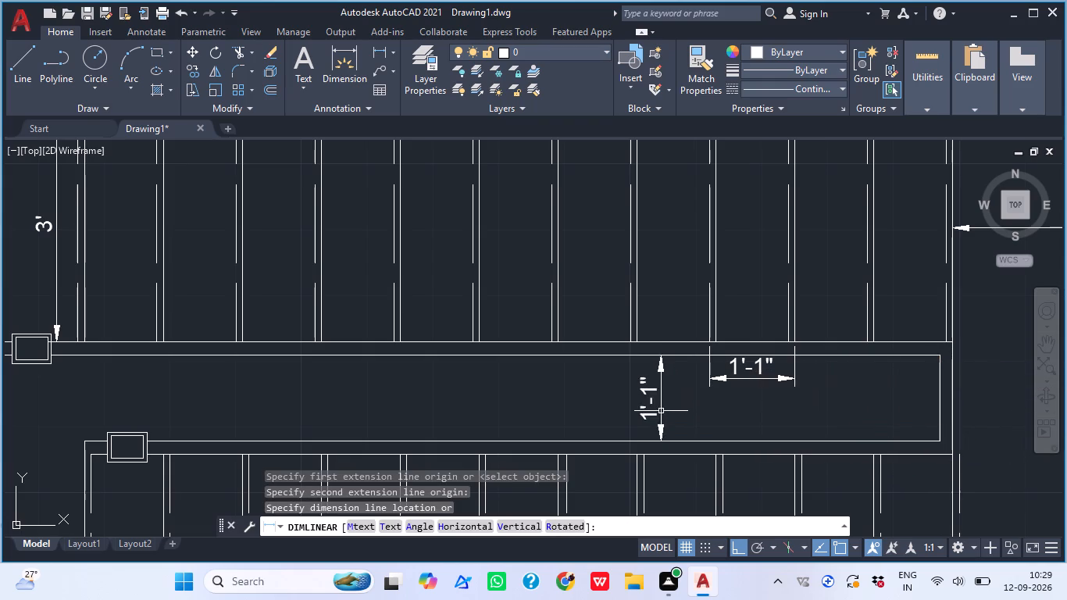
Review the whole dimensioned staircase plan, including its dimensions, section line, hatching and title.
scroll(740, 354, "down", 2)
middle_click_drag(792, 361, 658, 272)
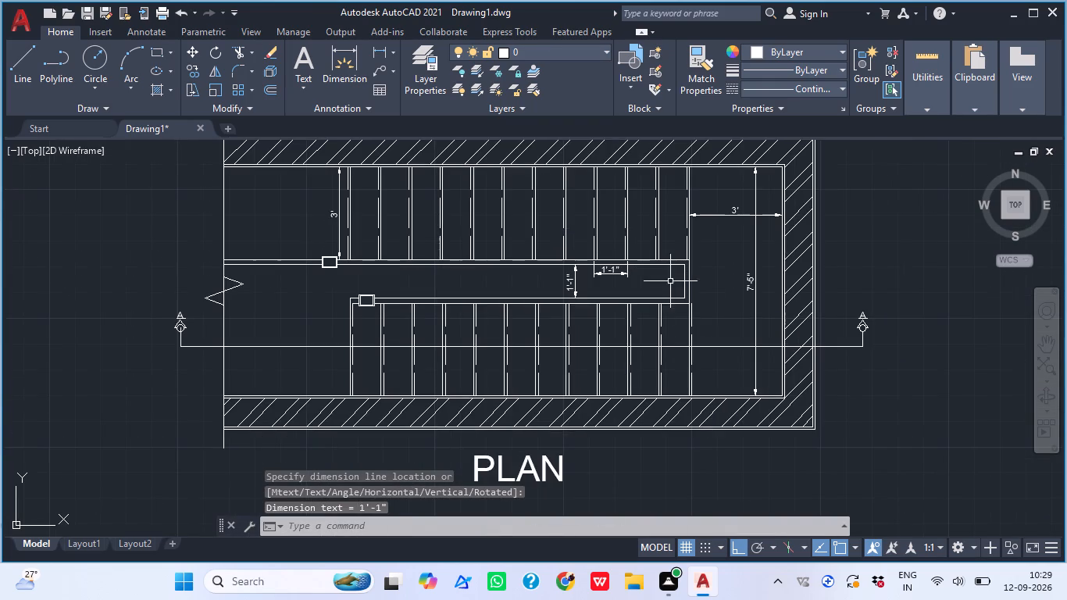
scroll(698, 353, "down", 1)
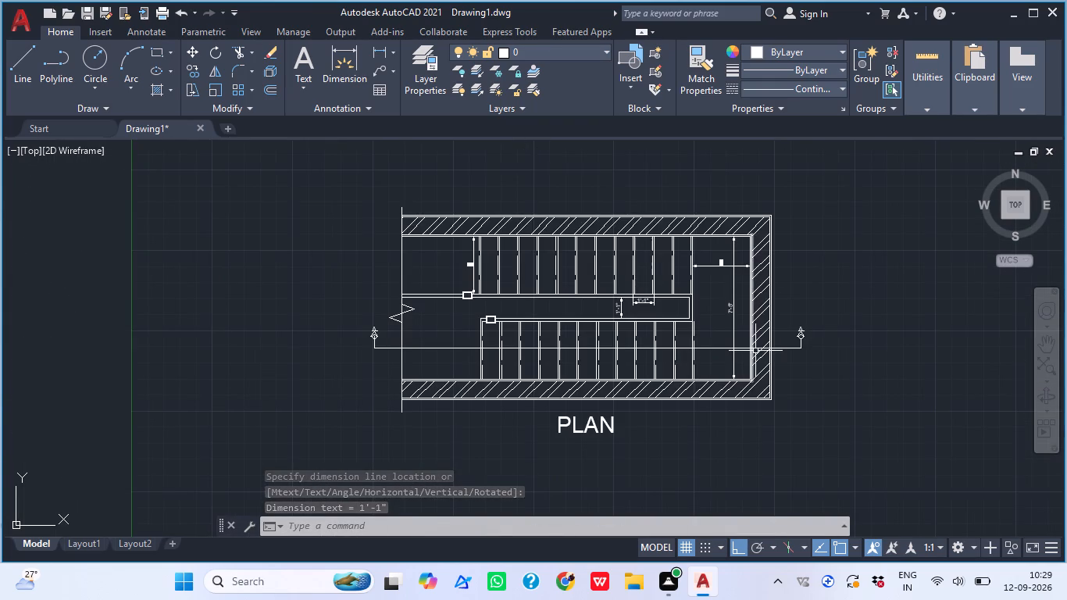
scroll(755, 351, "up", 1)
middle_click_drag(705, 368, 781, 352)
scroll(743, 334, "down", 2)
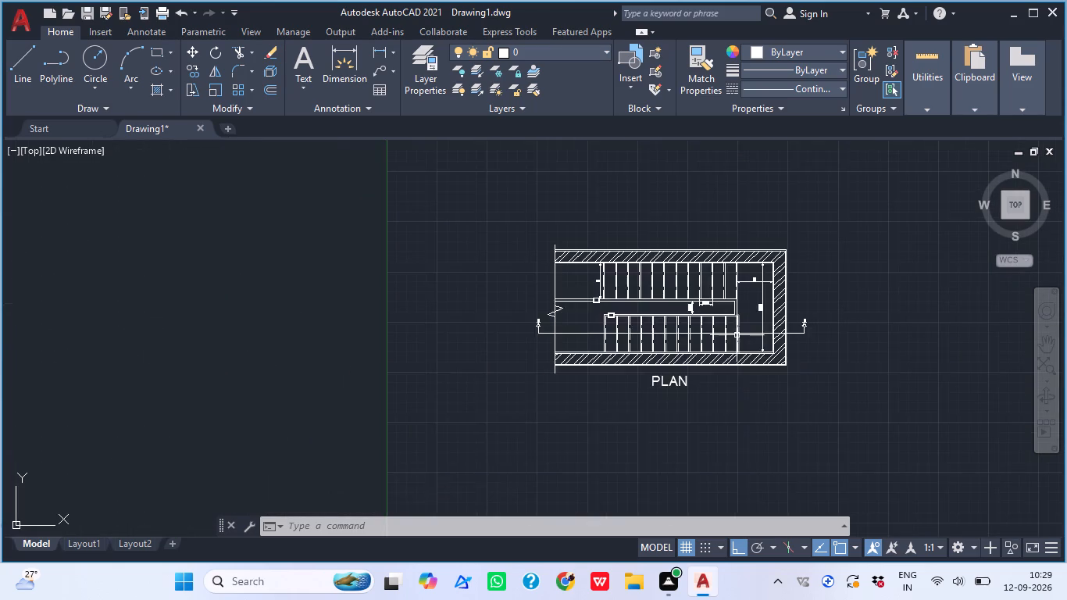
middle_click_drag(729, 354, 708, 395)
scroll(692, 358, "up", 2)
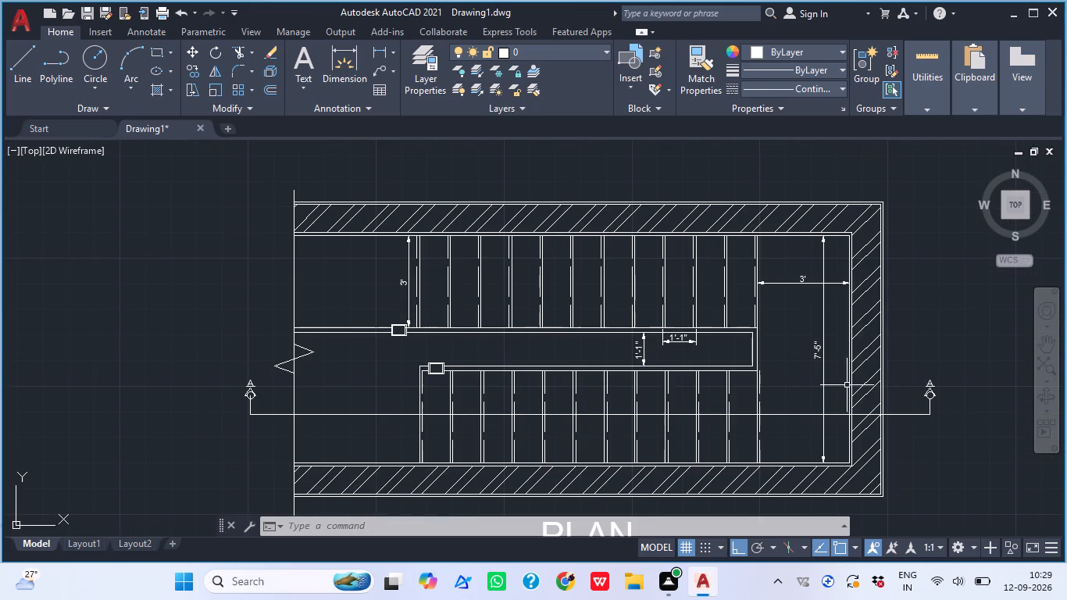
middle_click_drag(751, 326, 820, 306)
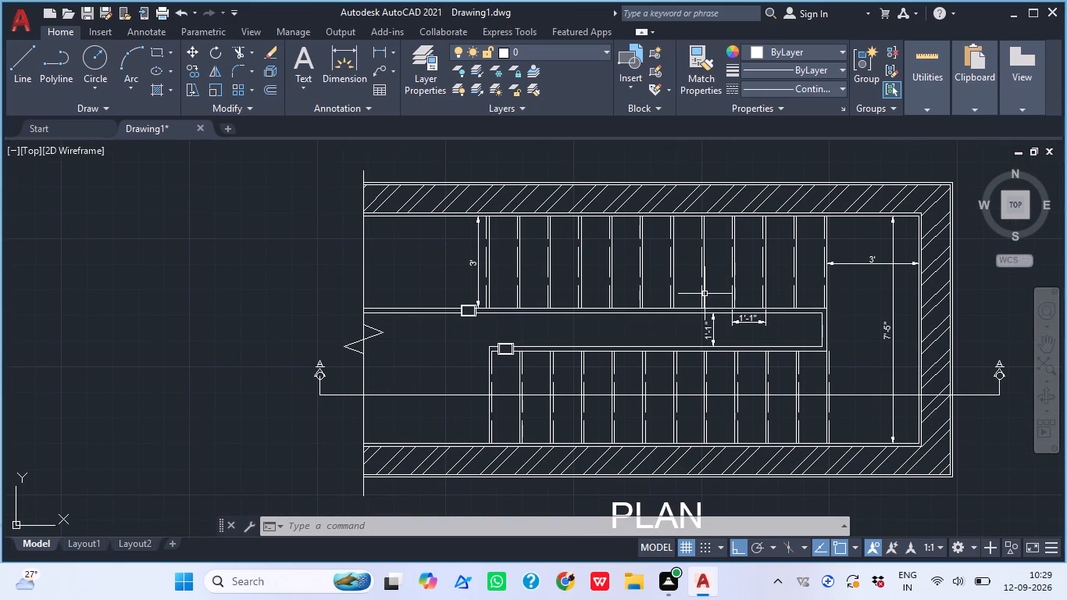
scroll(729, 291, "down", 1)
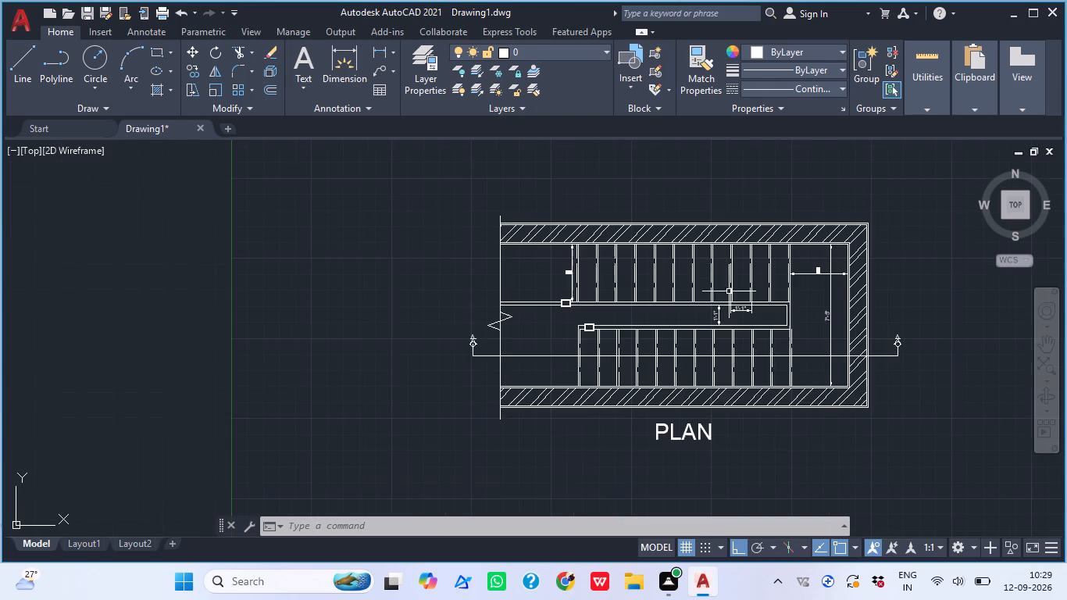
Examine the dimensioned staircase plan, from the stairwell gap to the title and the start of the lower flight.
middle_click_drag(721, 320, 706, 306)
scroll(706, 307, "up", 1)
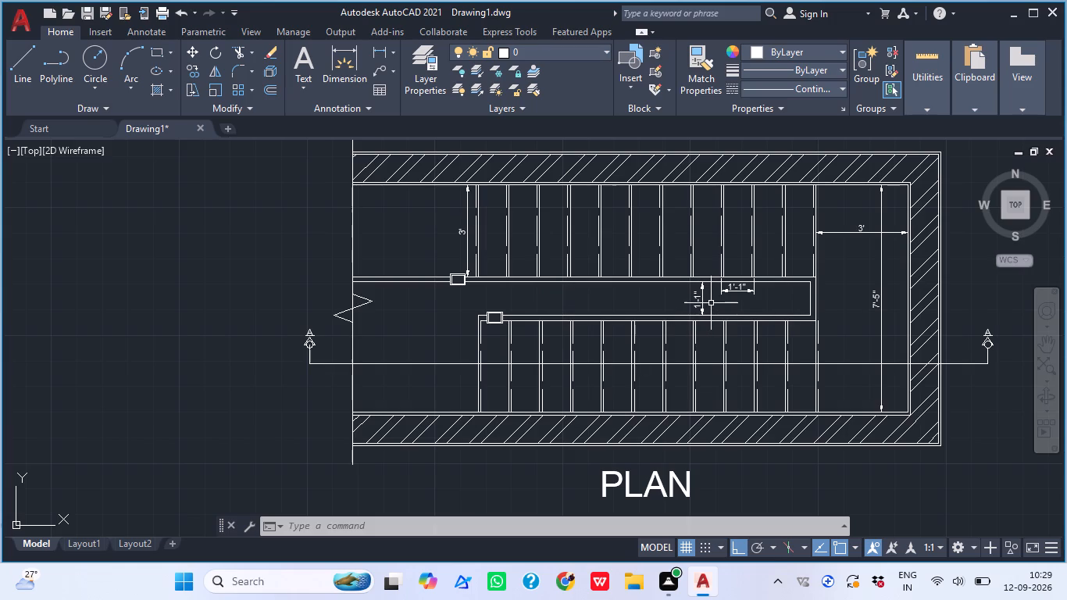
scroll(730, 286, "down", 1)
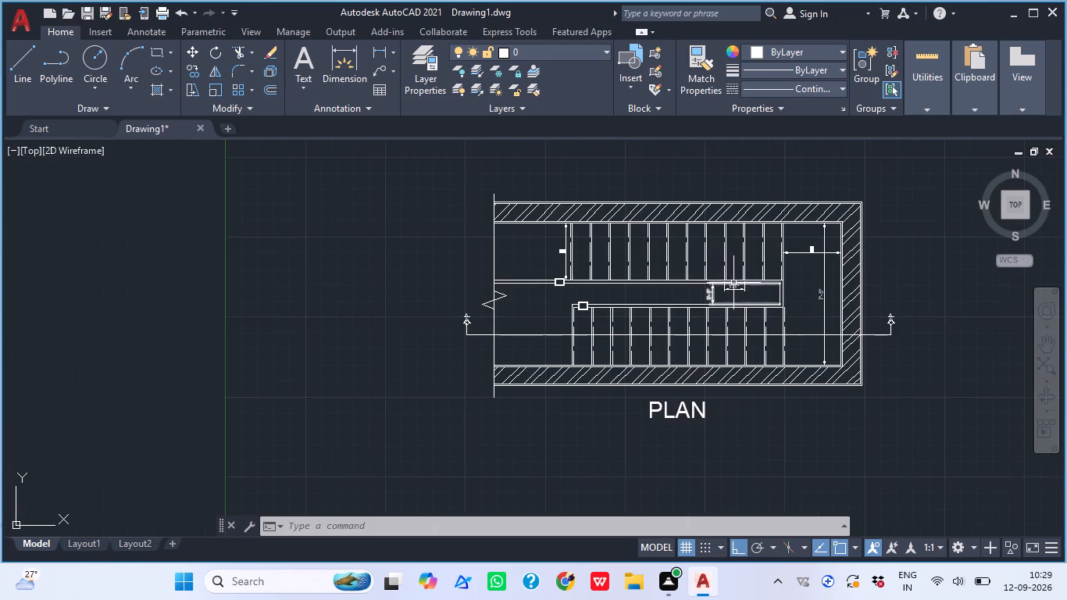
middle_click_drag(781, 427, 733, 340)
scroll(774, 406, "up", 1)
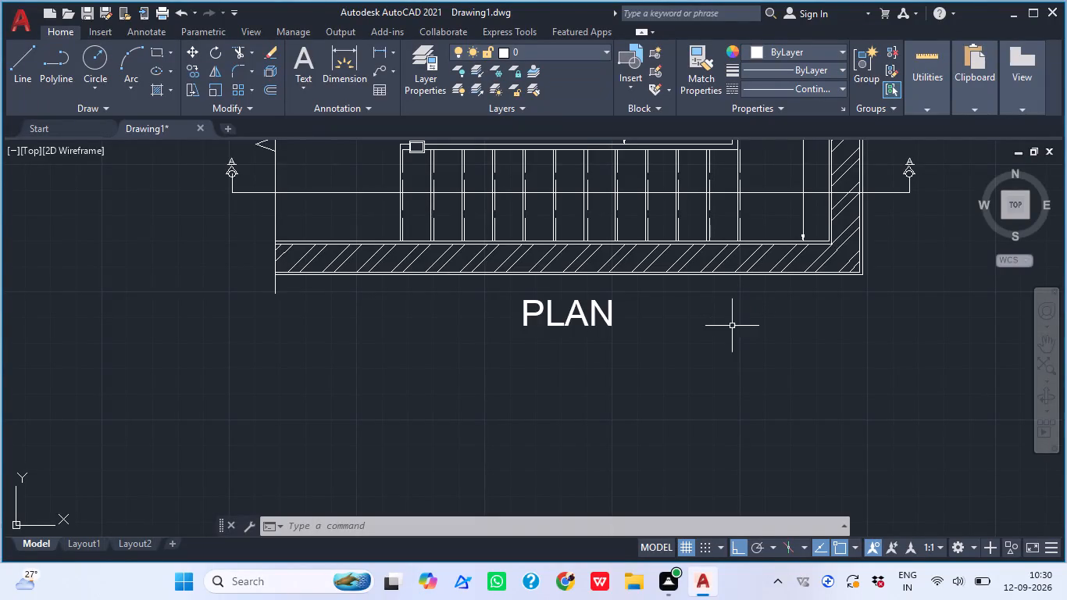
scroll(776, 279, "down", 1)
scroll(549, 233, "up", 1)
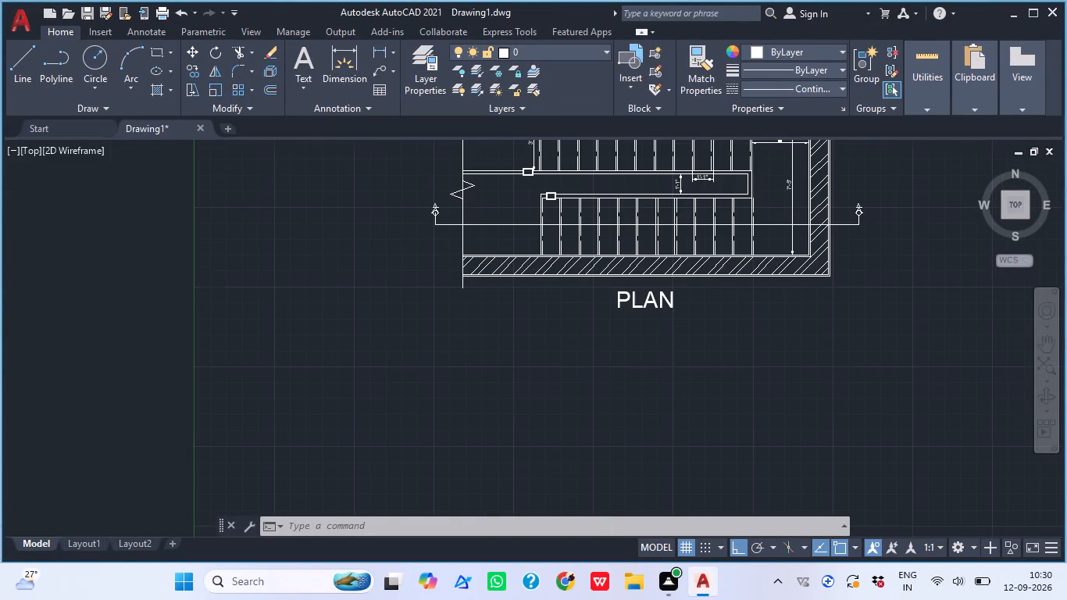
scroll(555, 234, "up", 1)
middle_click_drag(555, 236, 583, 298)
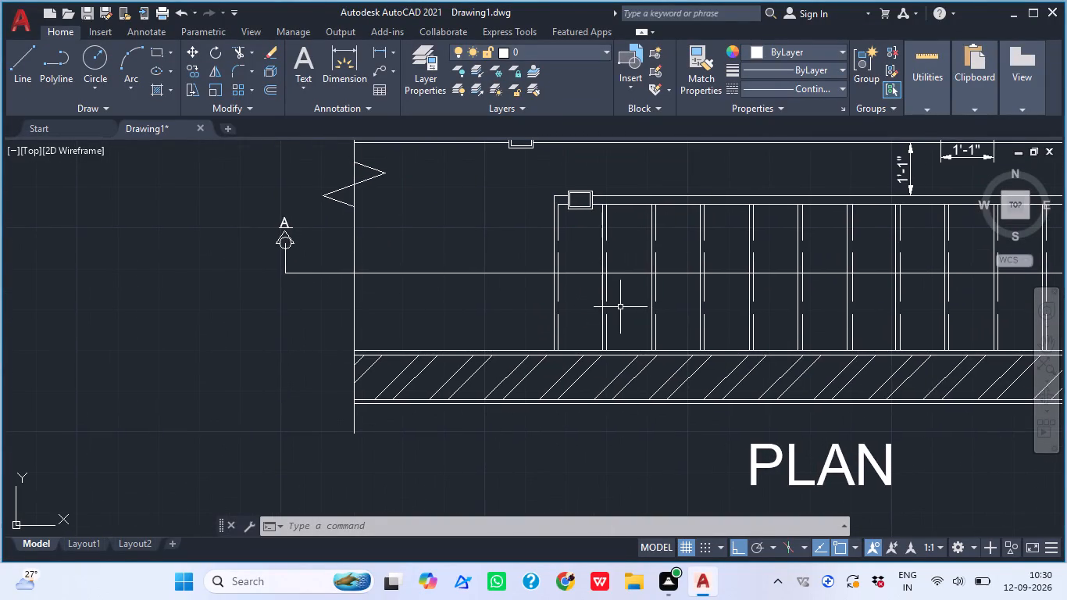
Draw the walking line from before the lower flight, about 13'-4" to the landing, about 5'-1" up, and back past the upper flight's end.
key("l")
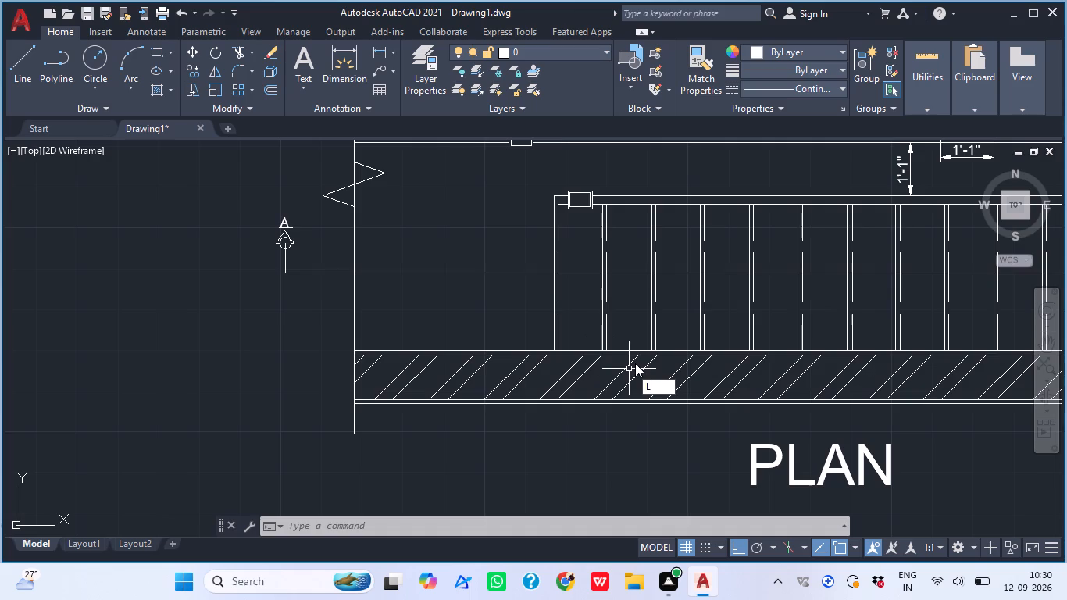
key("Return")
scroll(660, 394, "down", 2)
scroll(591, 345, "up", 1)
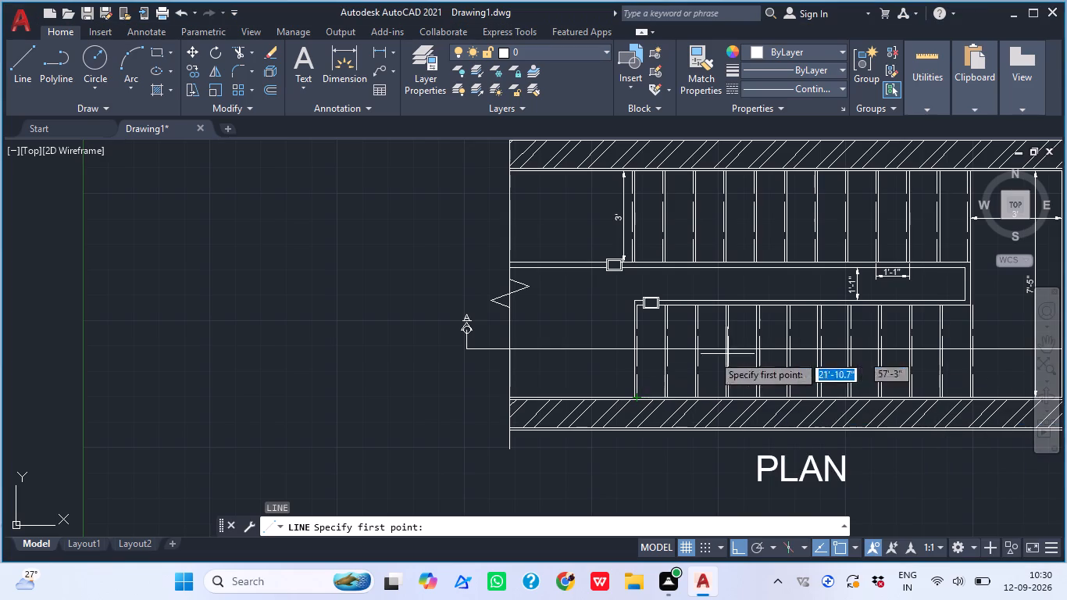
left_click(604, 364)
scroll(644, 368, "down", 1)
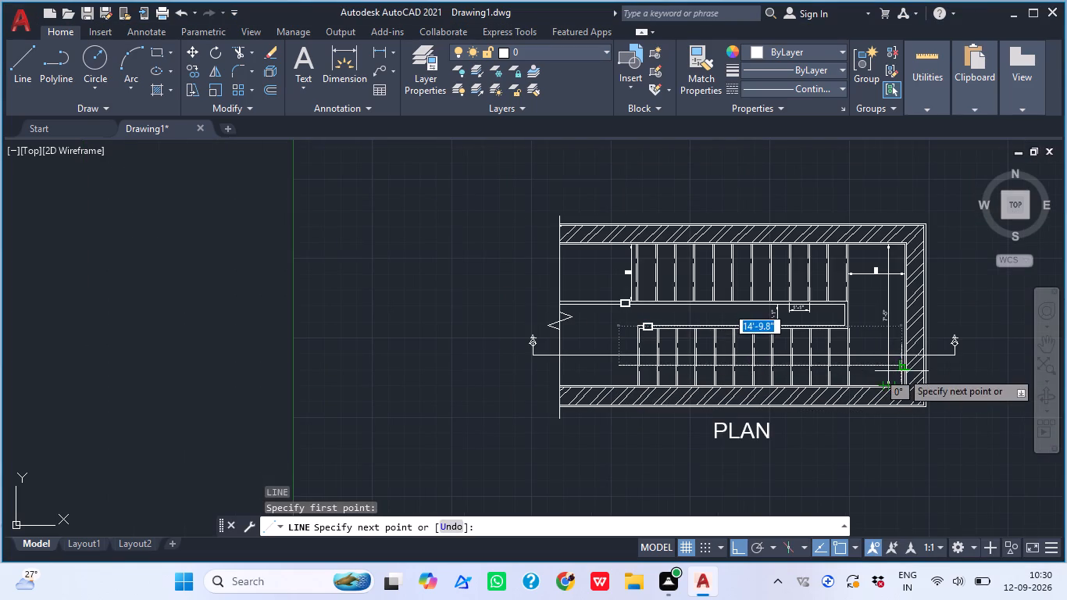
scroll(885, 370, "up", 3)
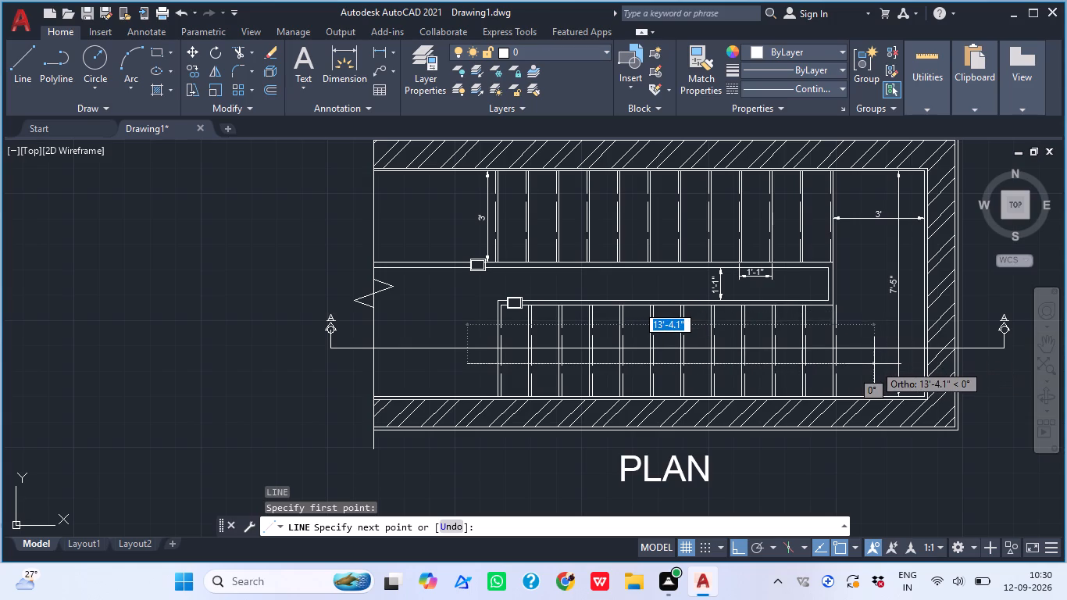
left_click(874, 364)
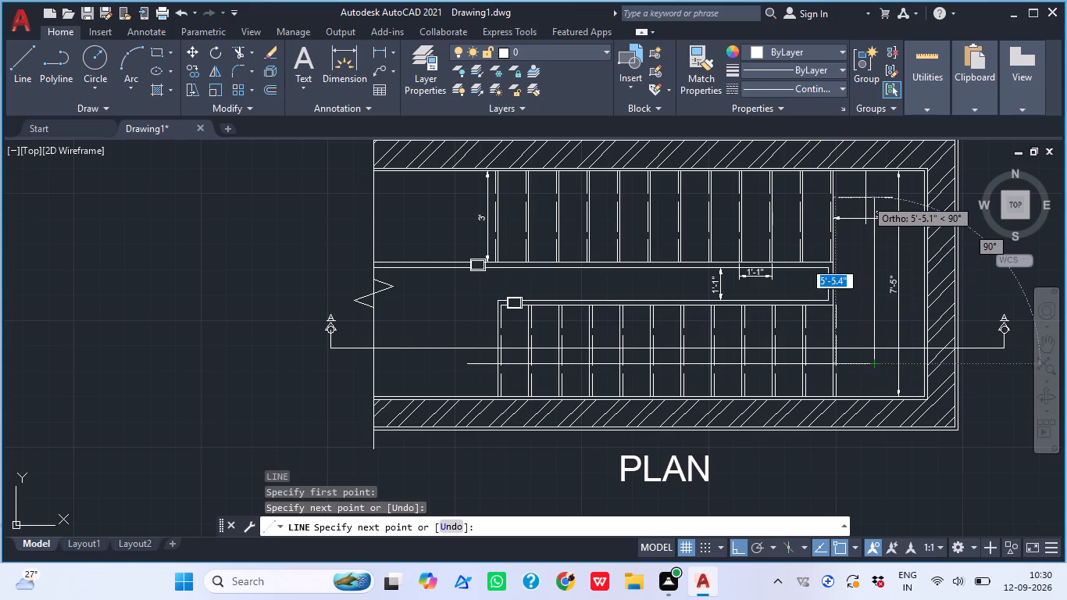
scroll(865, 198, "up", 3)
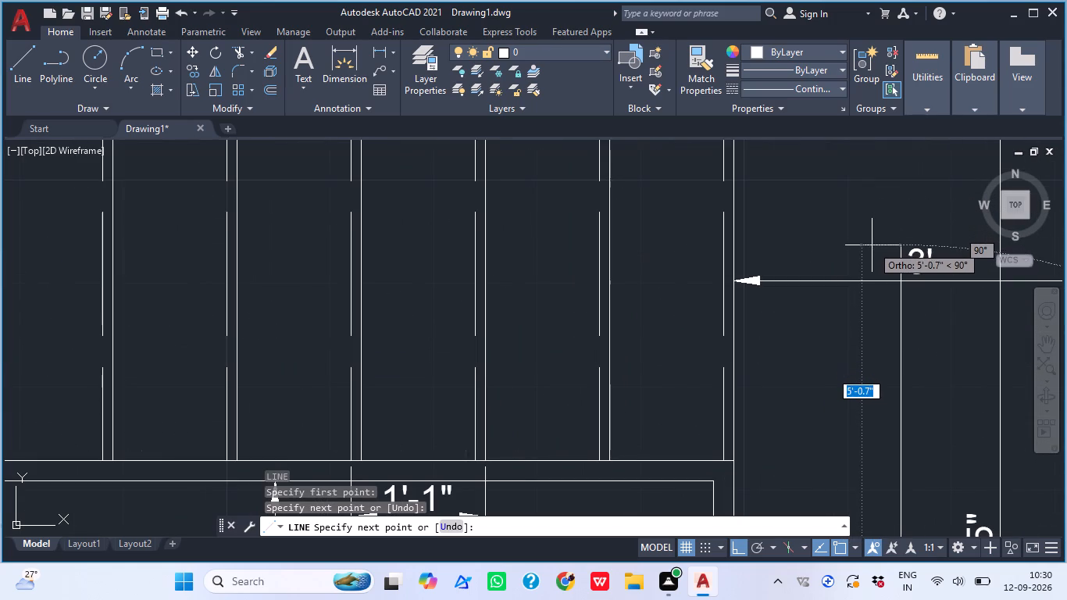
left_click(872, 247)
scroll(883, 262, "down", 3)
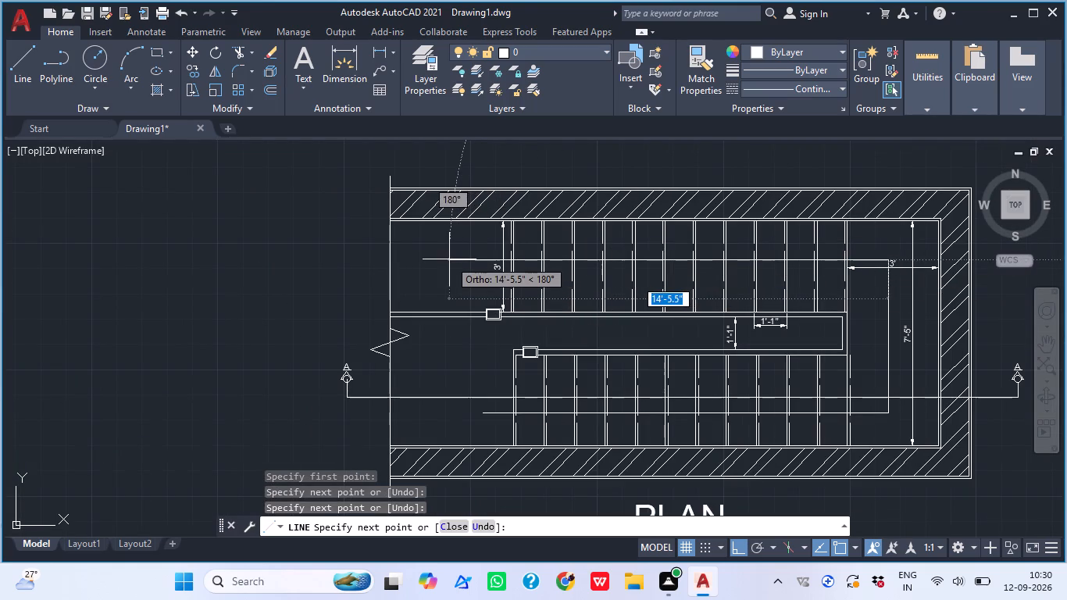
scroll(449, 259, "up", 2)
left_click(430, 267)
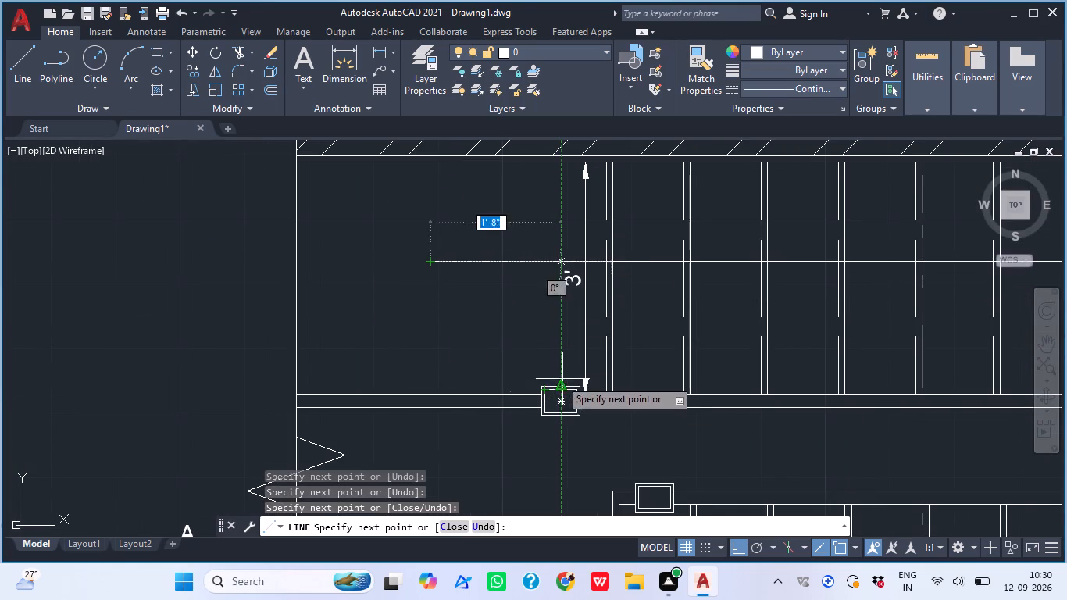
key("Escape")
scroll(528, 323, "down", 2)
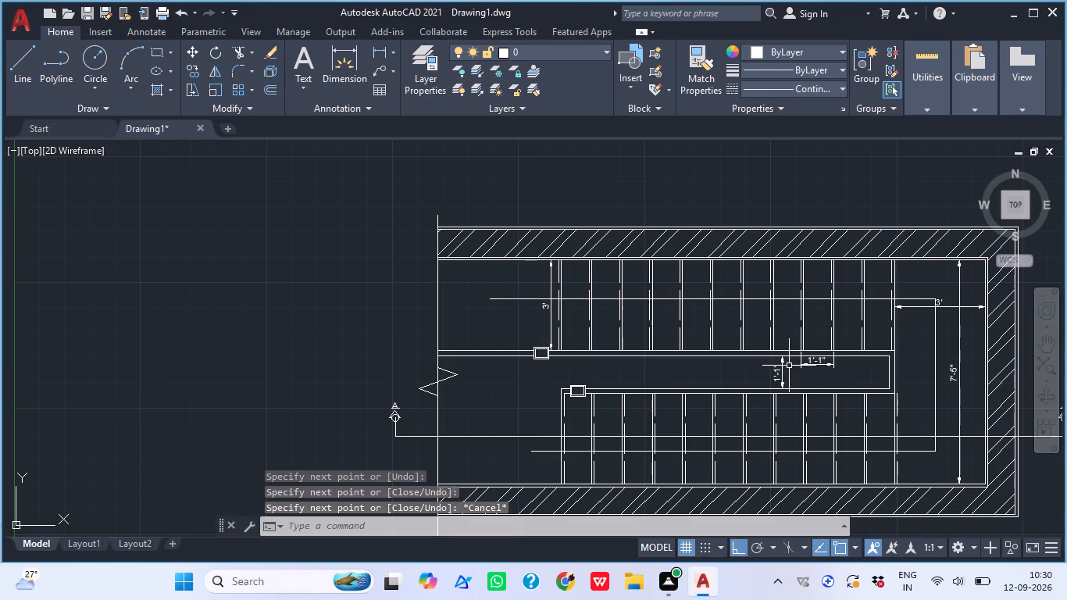
middle_click_drag(799, 345, 673, 332)
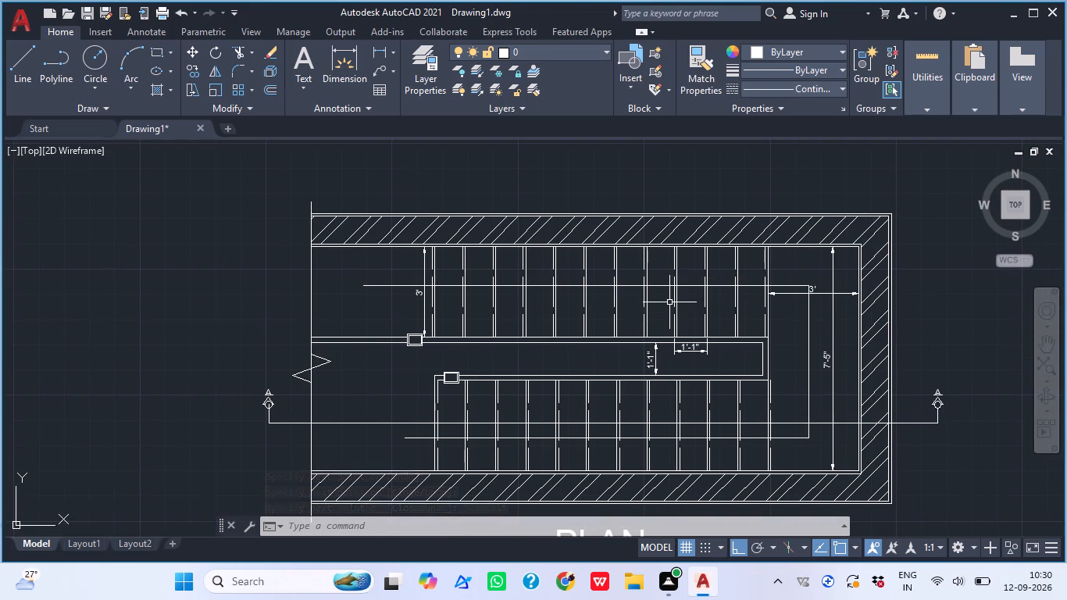
With Ortho off, draw a triangular arrowhead with a base about 3.6" wide, its tip at the walking line's upper-flight end.
key("l")
key("space")
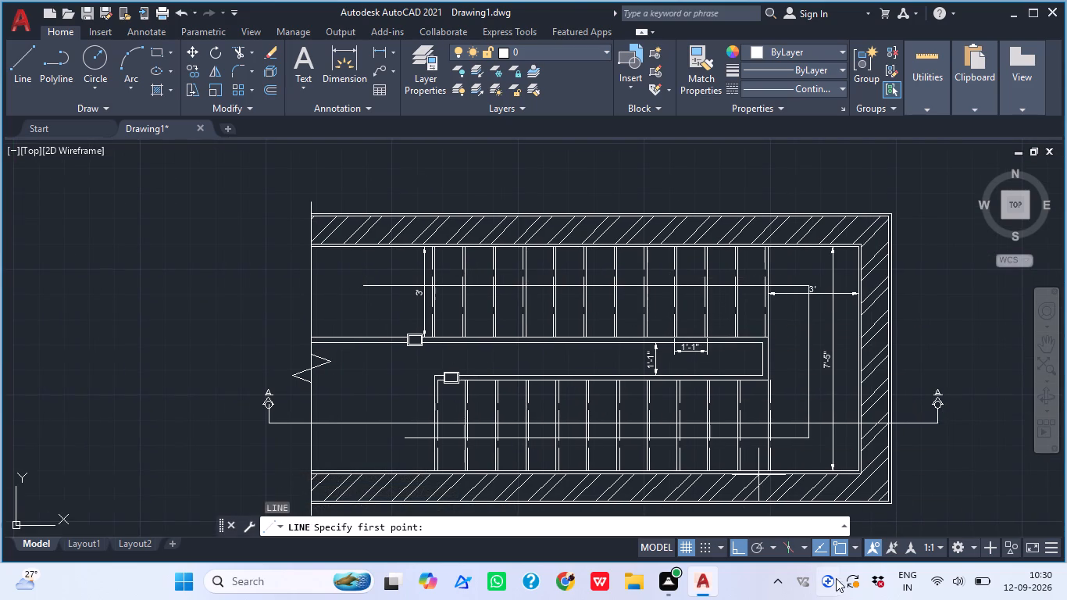
left_click(740, 542)
scroll(449, 365, "up", 1)
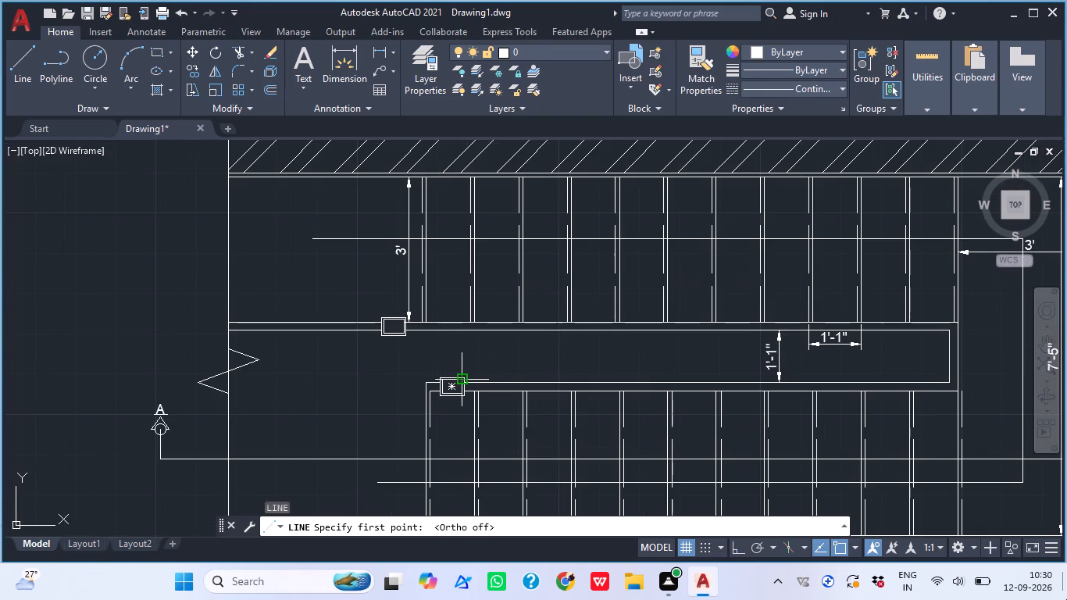
scroll(274, 202, "up", 1)
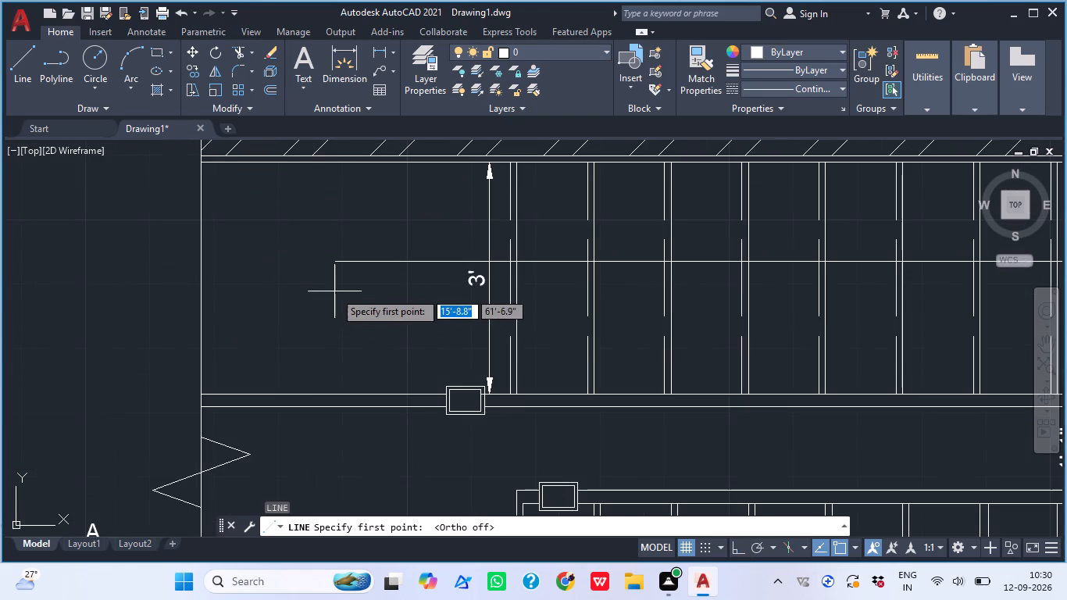
scroll(327, 258, "up", 4)
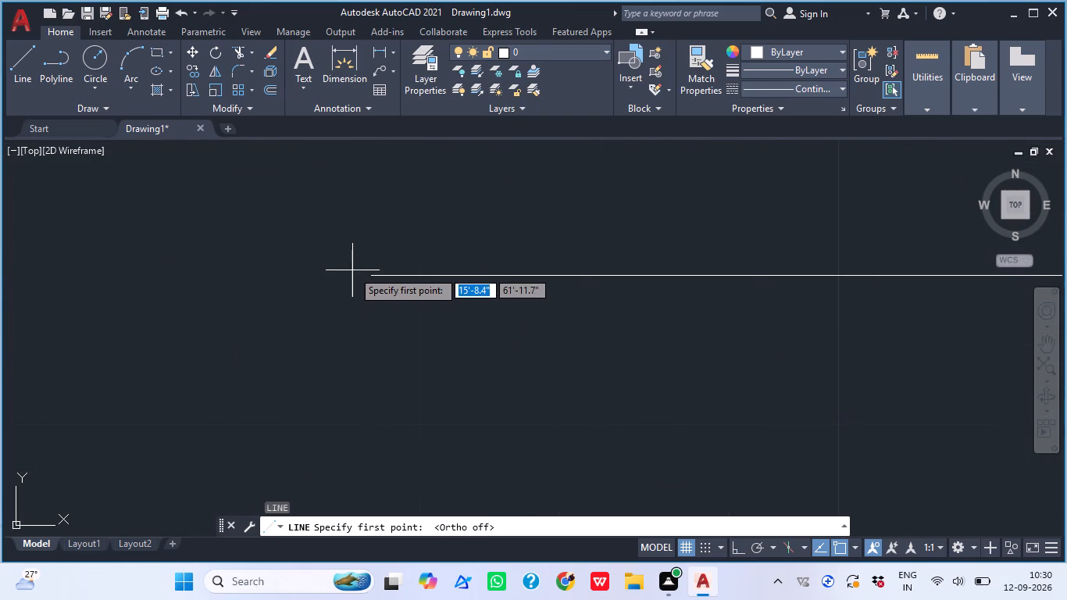
left_click(372, 277)
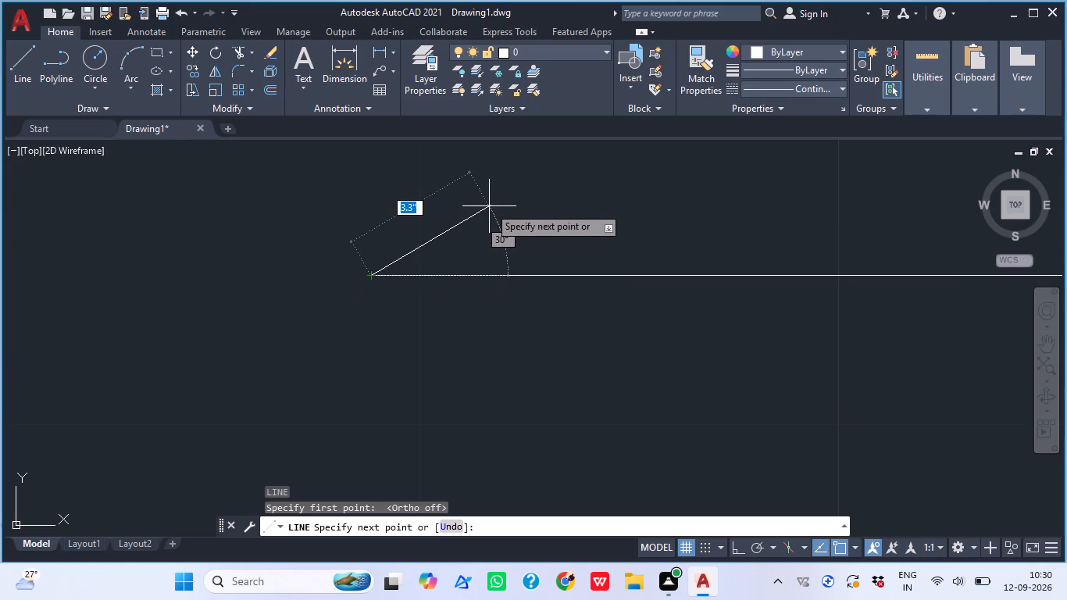
left_click(478, 198)
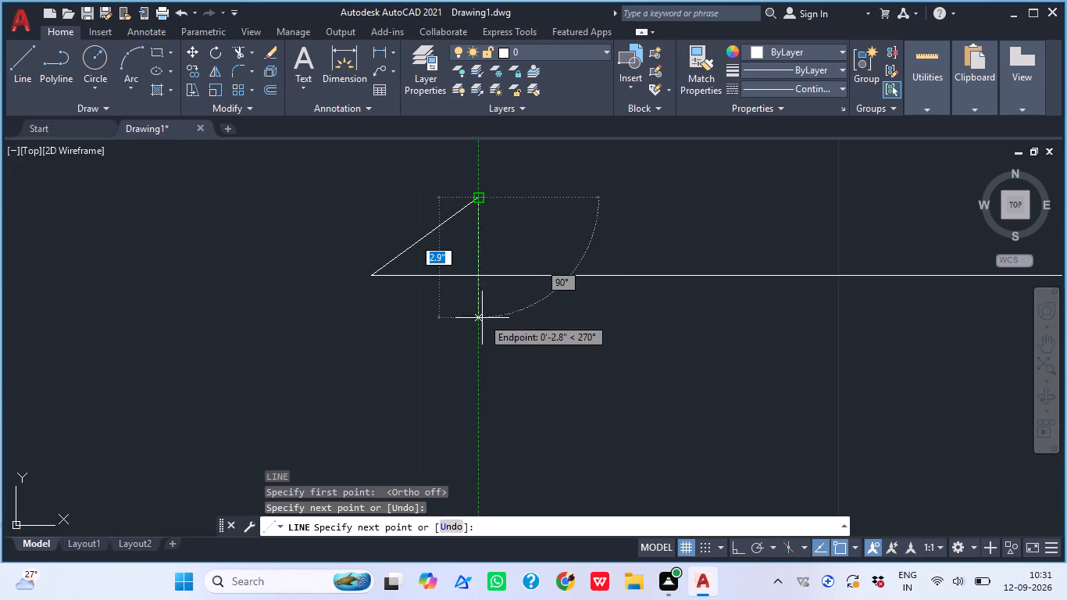
left_click(479, 348)
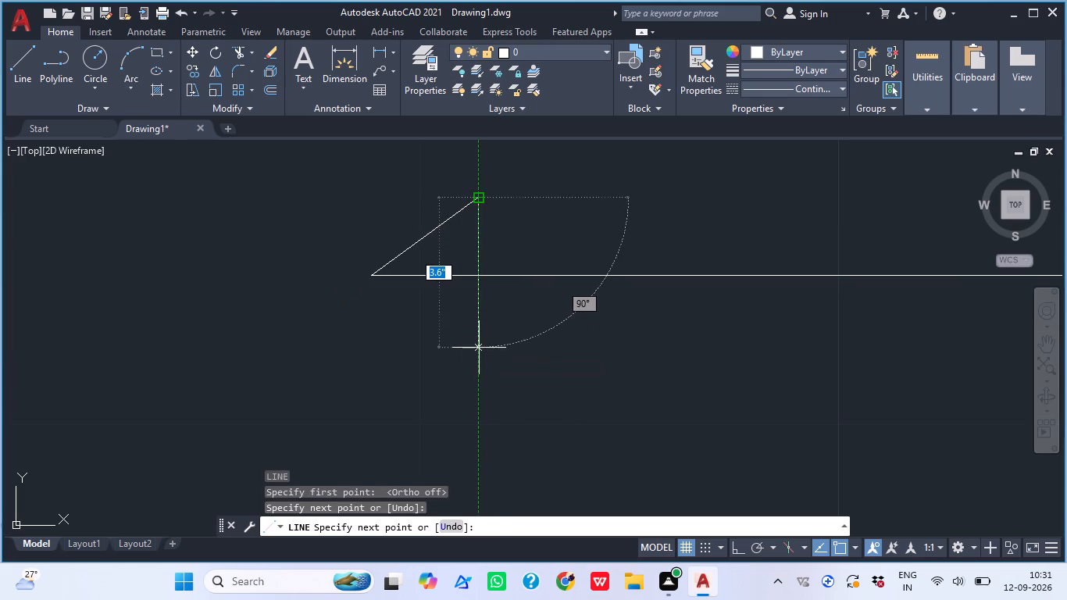
left_click(370, 280)
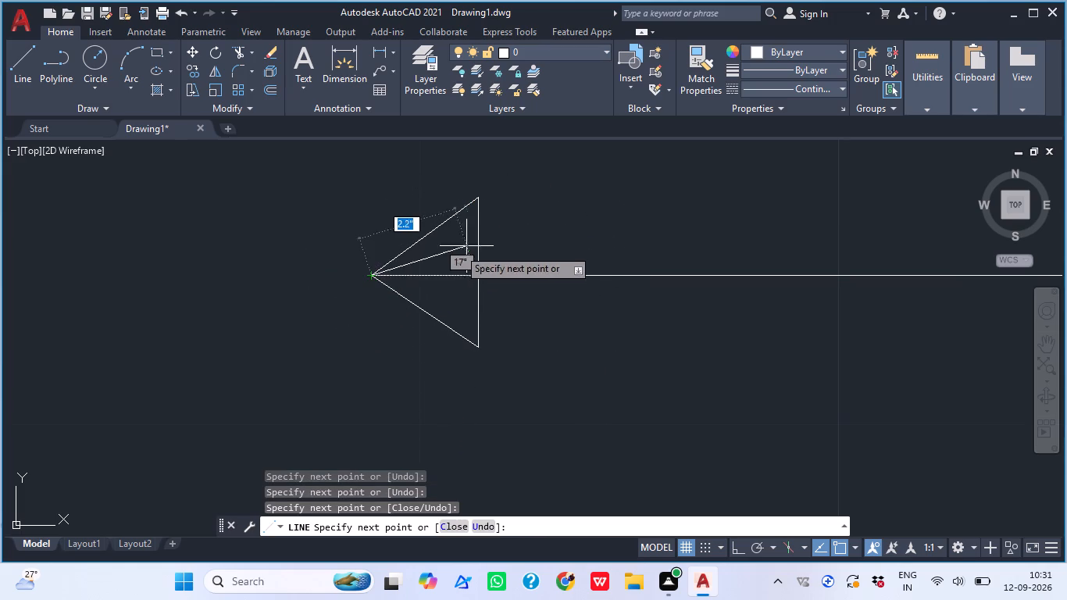
key("Escape")
Trim away the part of the walking line inside the upper flight's arrowhead.
type("TRV")
key("BackSpace")
key("space")
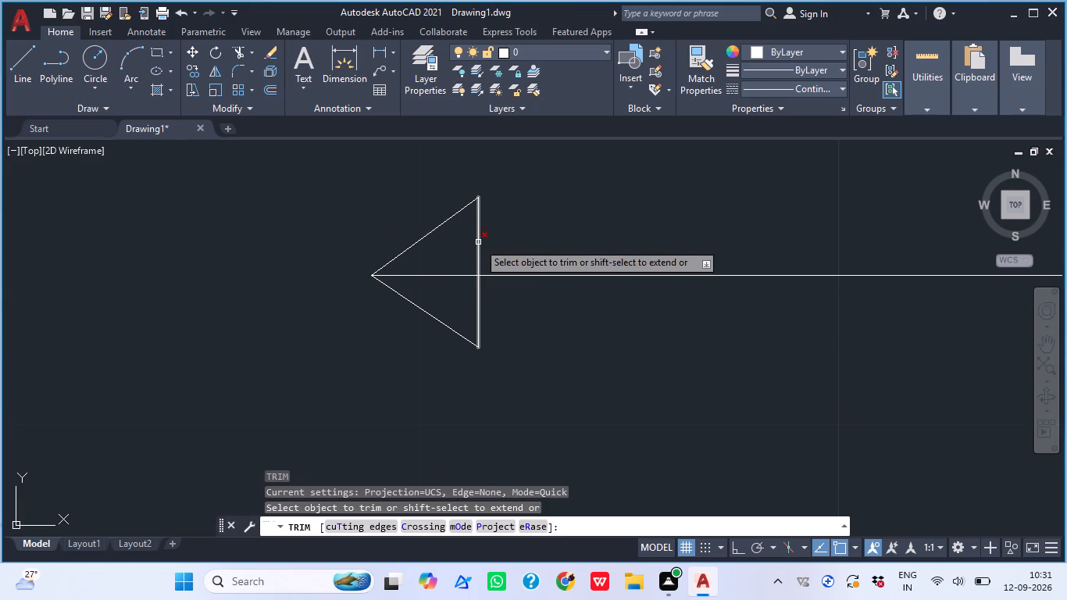
left_click(446, 274)
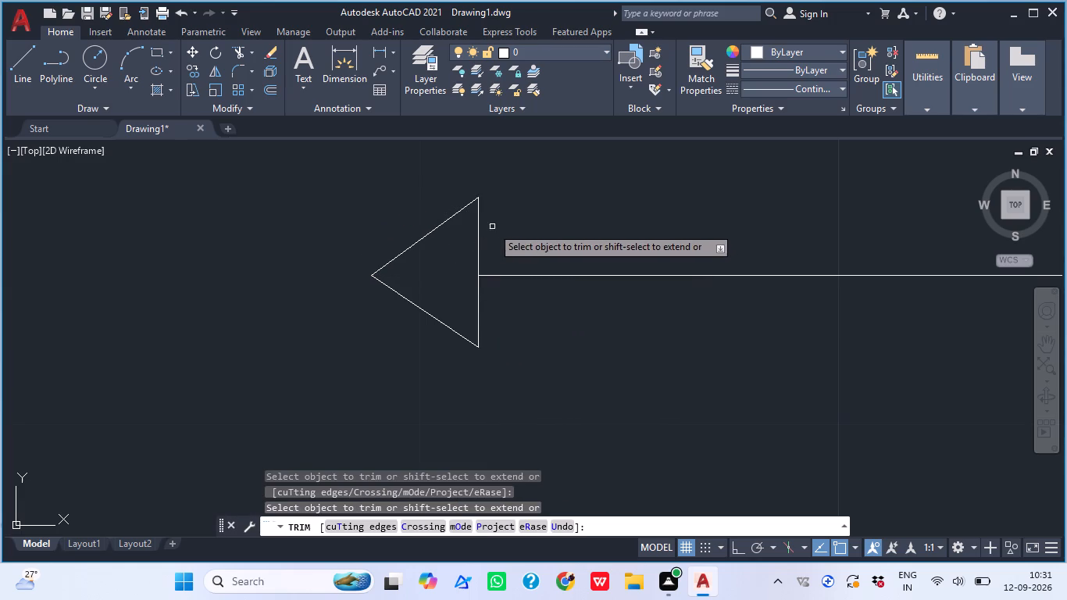
scroll(459, 229, "down", 3)
middle_click_drag(474, 278, 313, 287)
scroll(311, 282, "up", 1)
key("Escape")
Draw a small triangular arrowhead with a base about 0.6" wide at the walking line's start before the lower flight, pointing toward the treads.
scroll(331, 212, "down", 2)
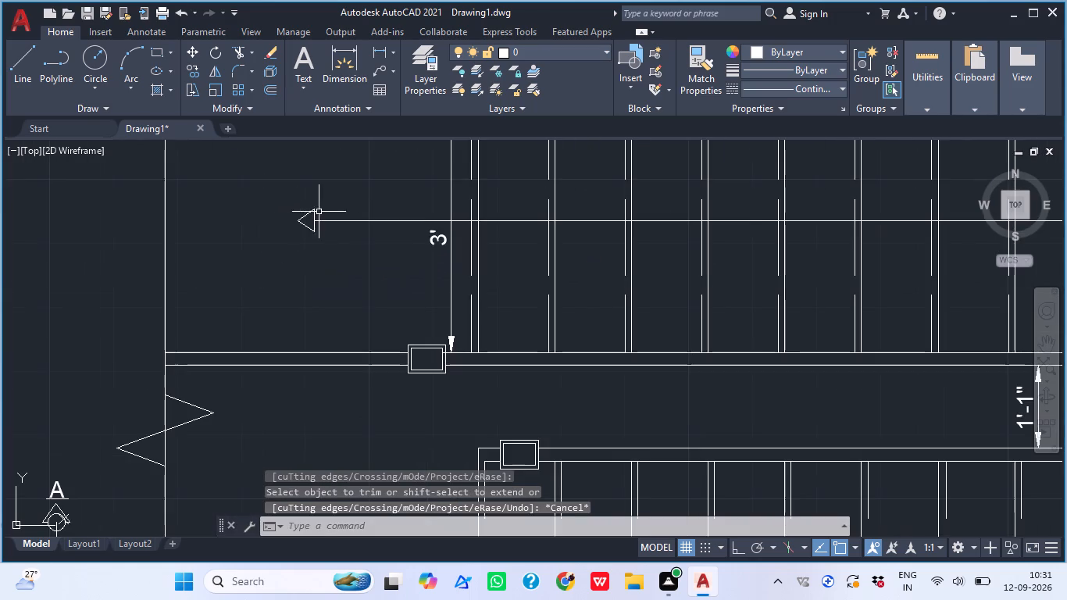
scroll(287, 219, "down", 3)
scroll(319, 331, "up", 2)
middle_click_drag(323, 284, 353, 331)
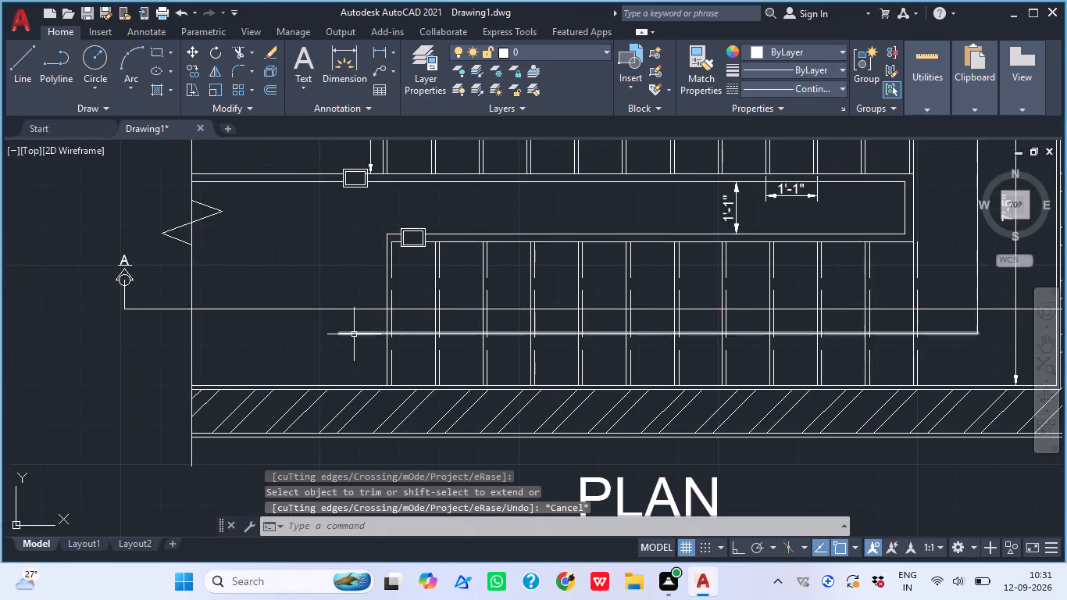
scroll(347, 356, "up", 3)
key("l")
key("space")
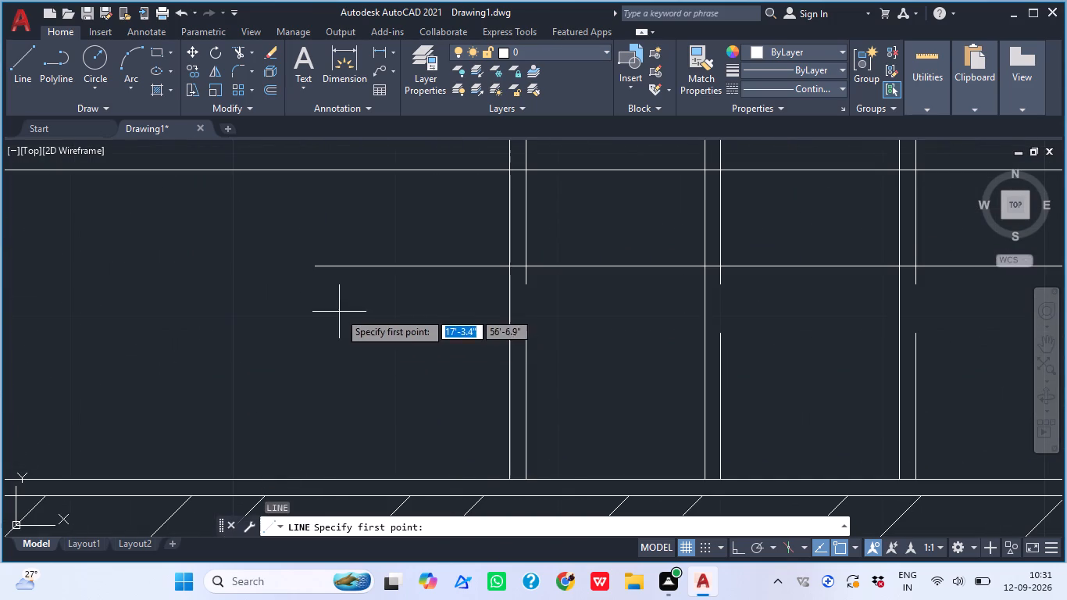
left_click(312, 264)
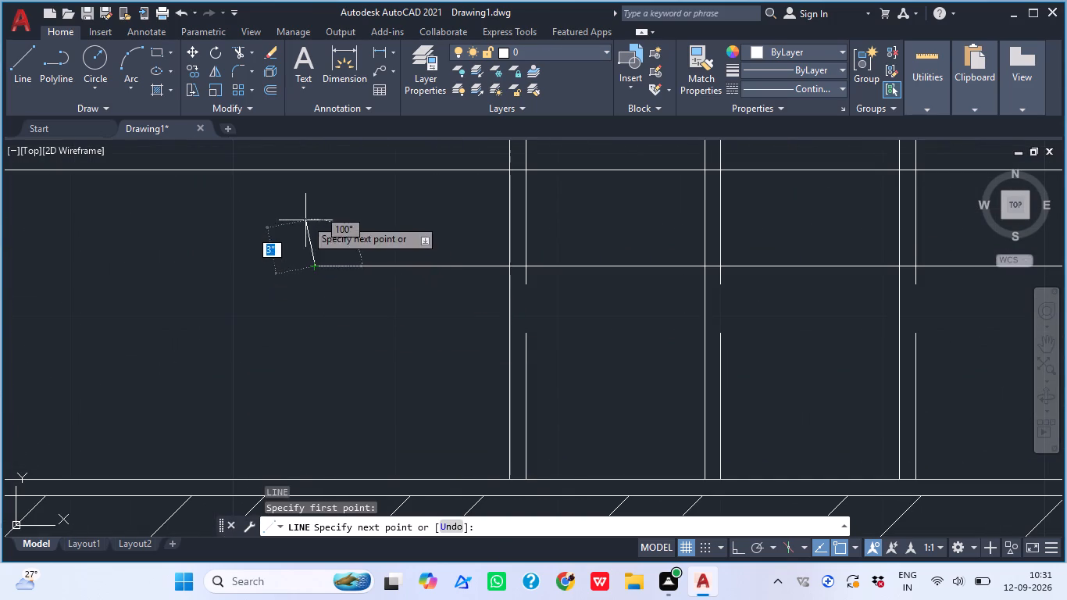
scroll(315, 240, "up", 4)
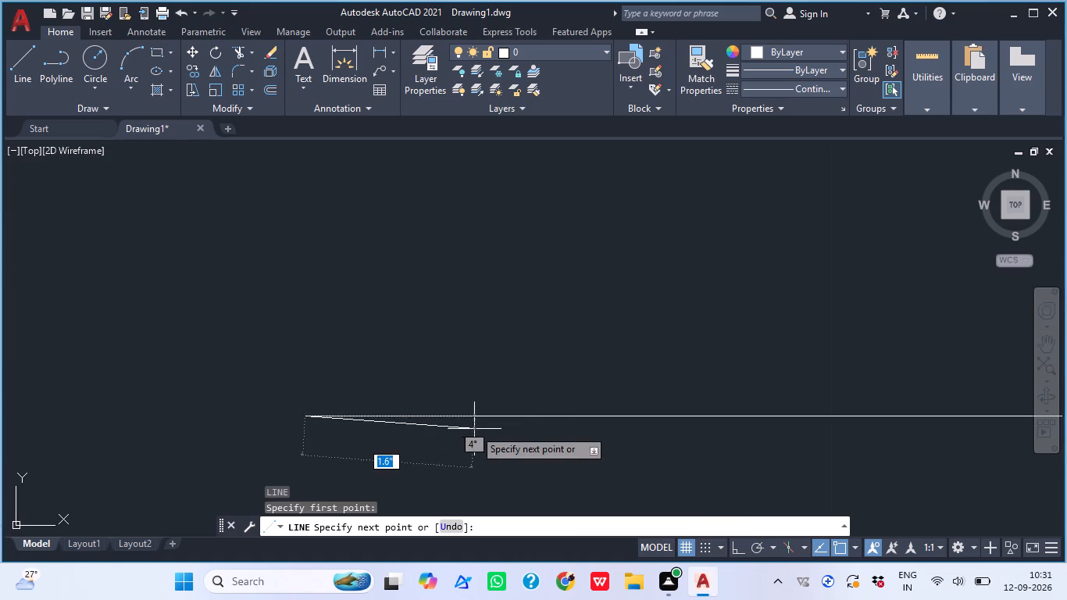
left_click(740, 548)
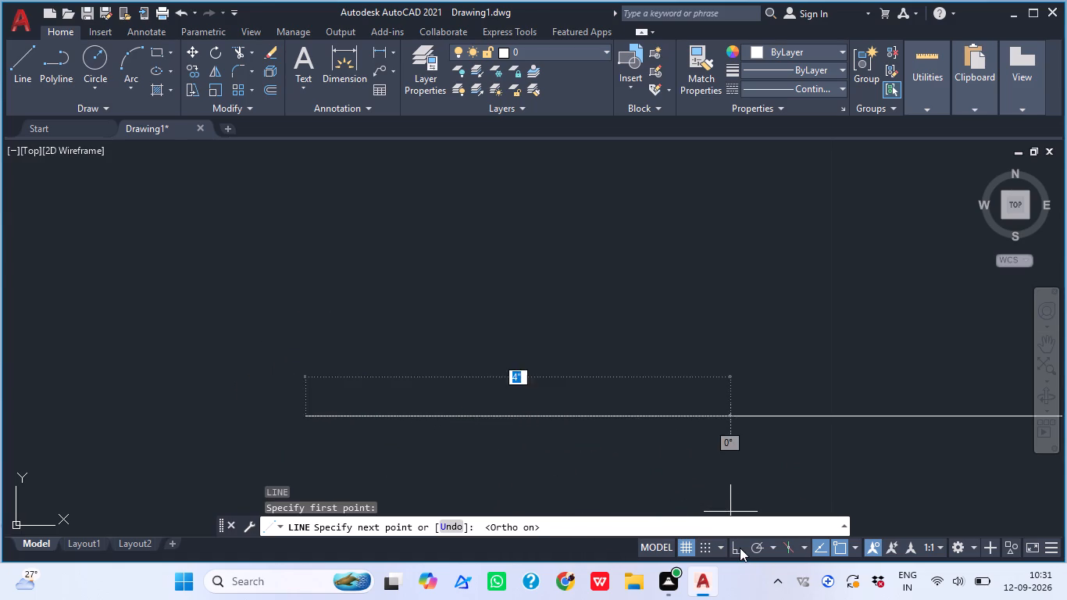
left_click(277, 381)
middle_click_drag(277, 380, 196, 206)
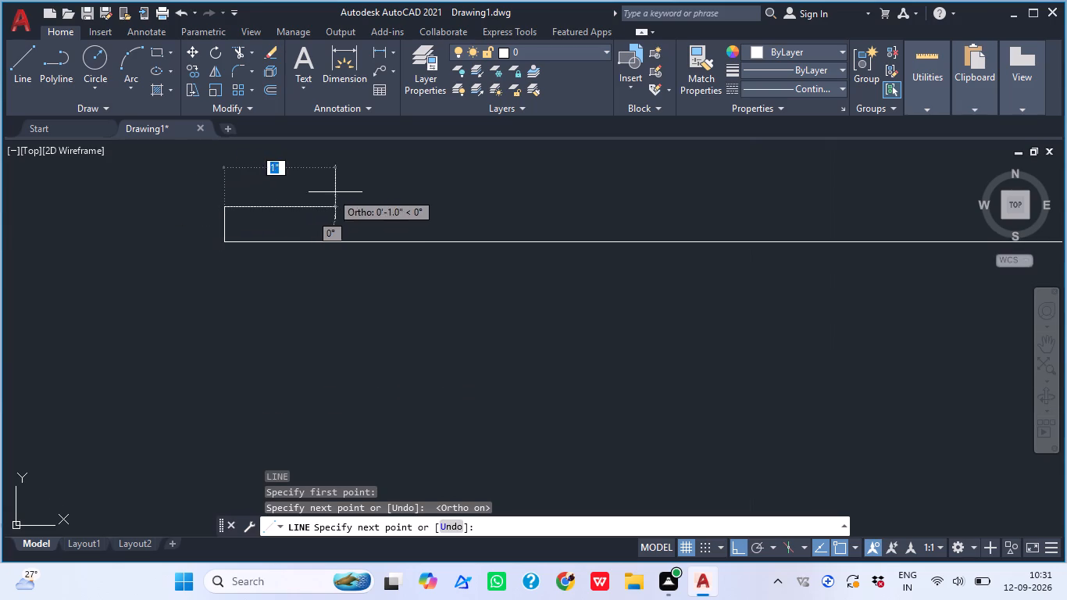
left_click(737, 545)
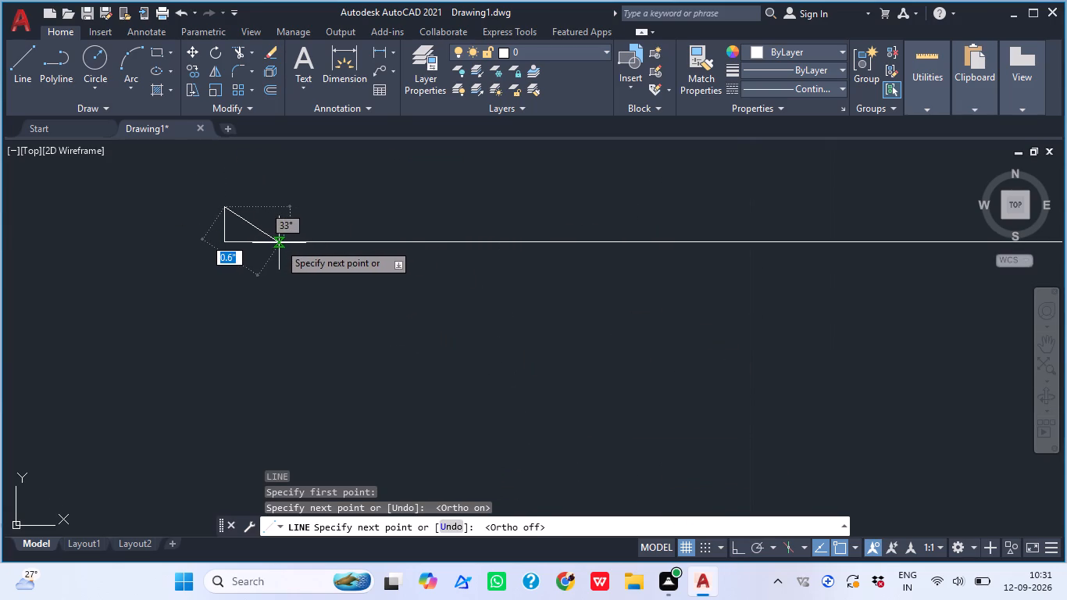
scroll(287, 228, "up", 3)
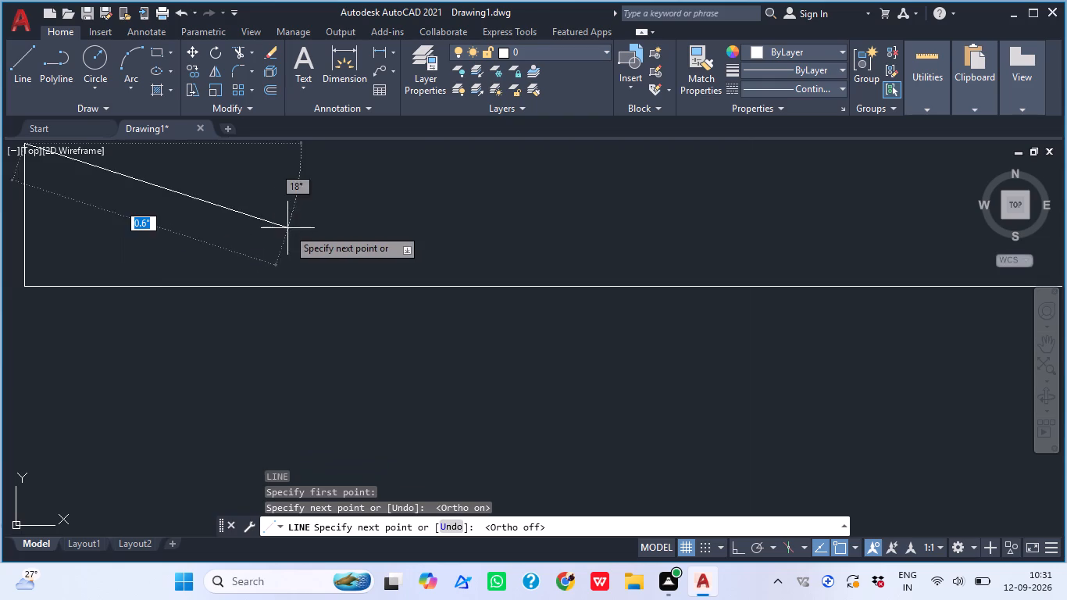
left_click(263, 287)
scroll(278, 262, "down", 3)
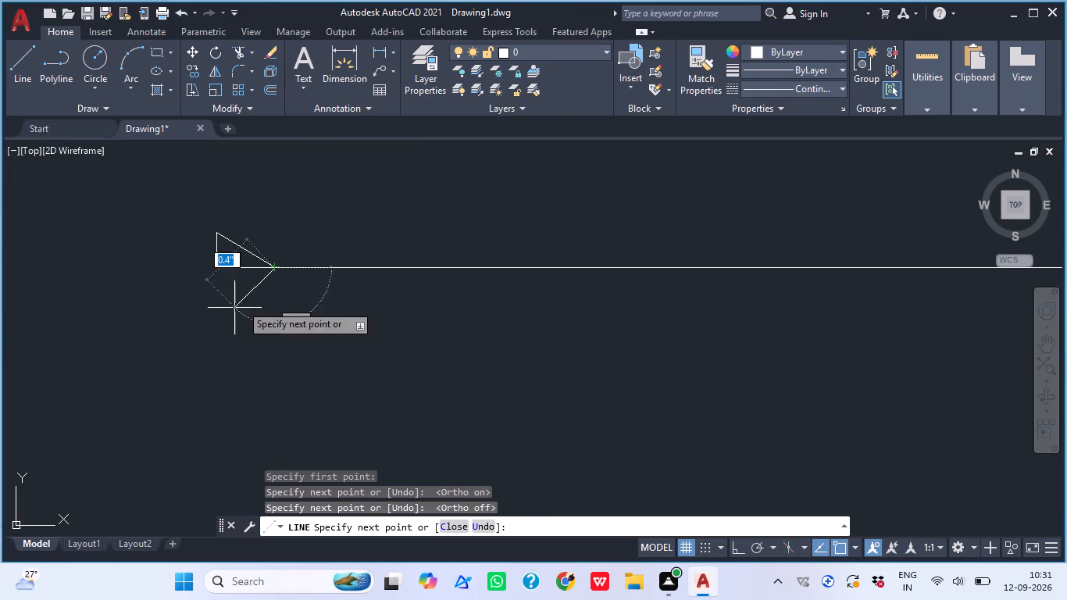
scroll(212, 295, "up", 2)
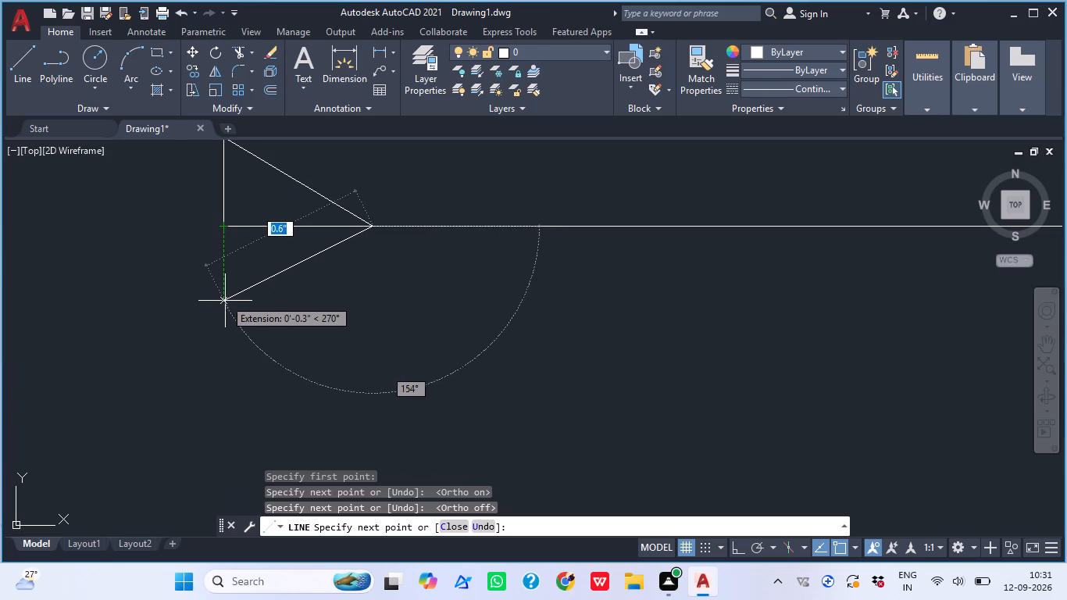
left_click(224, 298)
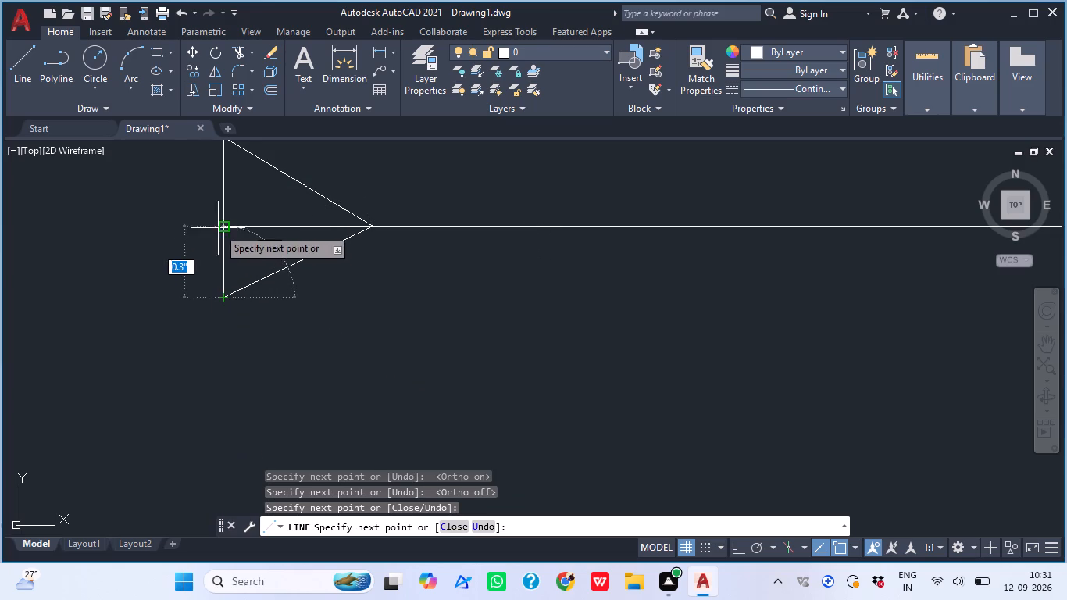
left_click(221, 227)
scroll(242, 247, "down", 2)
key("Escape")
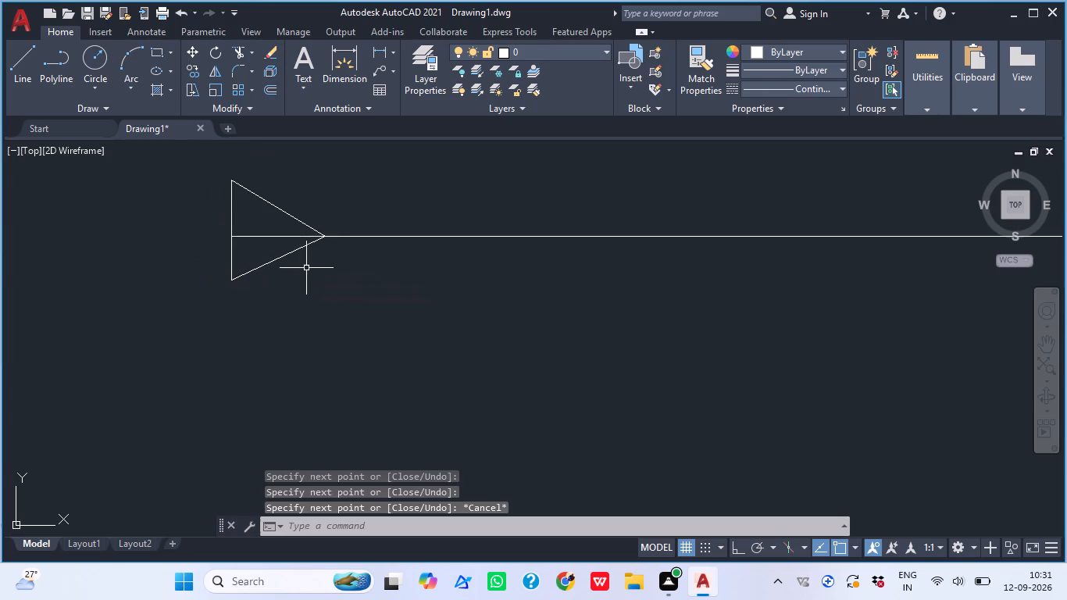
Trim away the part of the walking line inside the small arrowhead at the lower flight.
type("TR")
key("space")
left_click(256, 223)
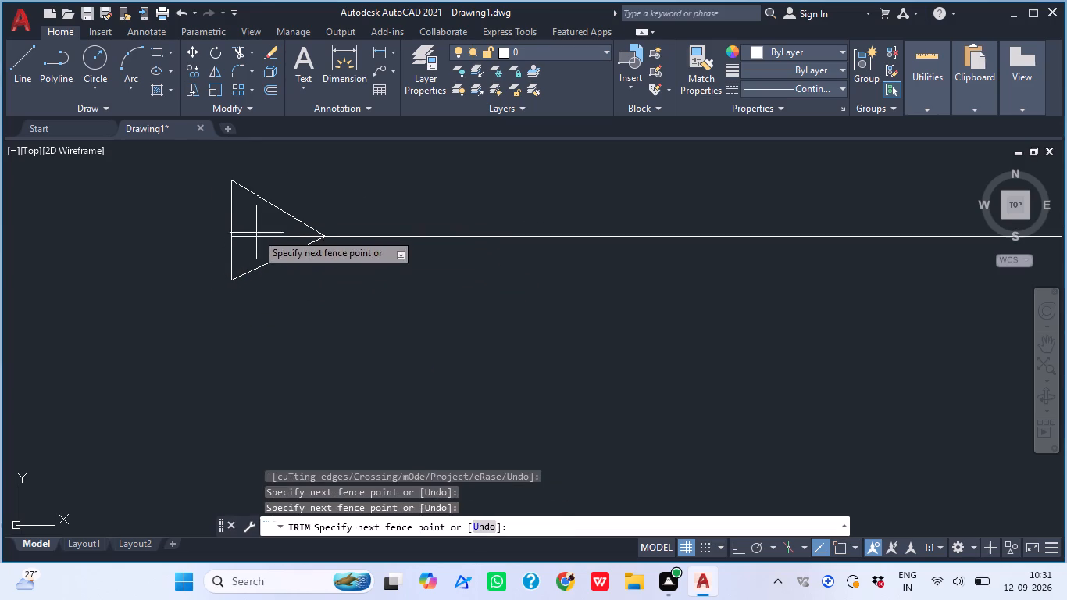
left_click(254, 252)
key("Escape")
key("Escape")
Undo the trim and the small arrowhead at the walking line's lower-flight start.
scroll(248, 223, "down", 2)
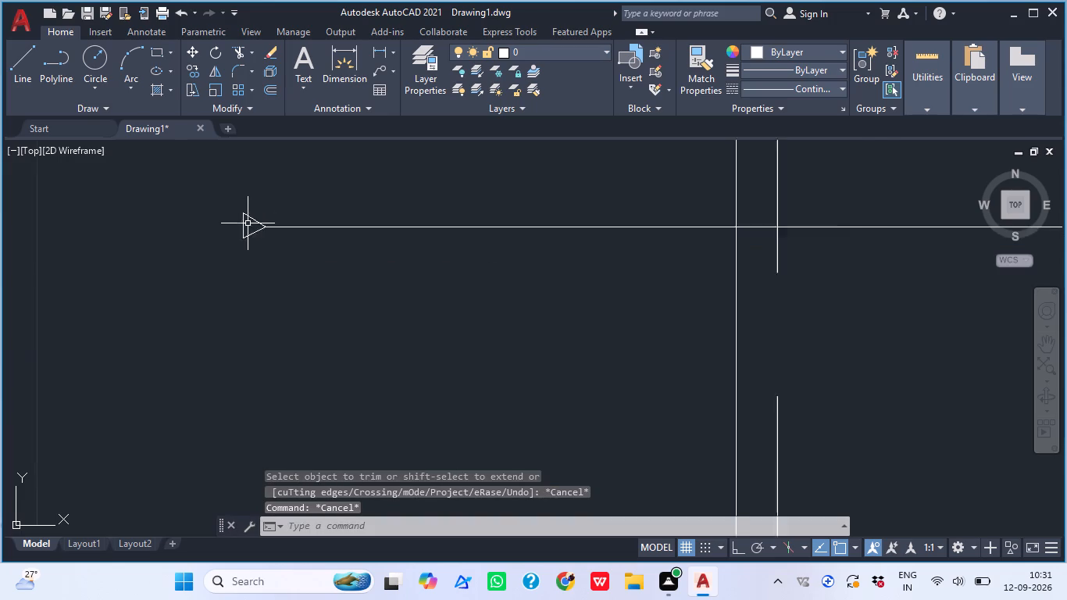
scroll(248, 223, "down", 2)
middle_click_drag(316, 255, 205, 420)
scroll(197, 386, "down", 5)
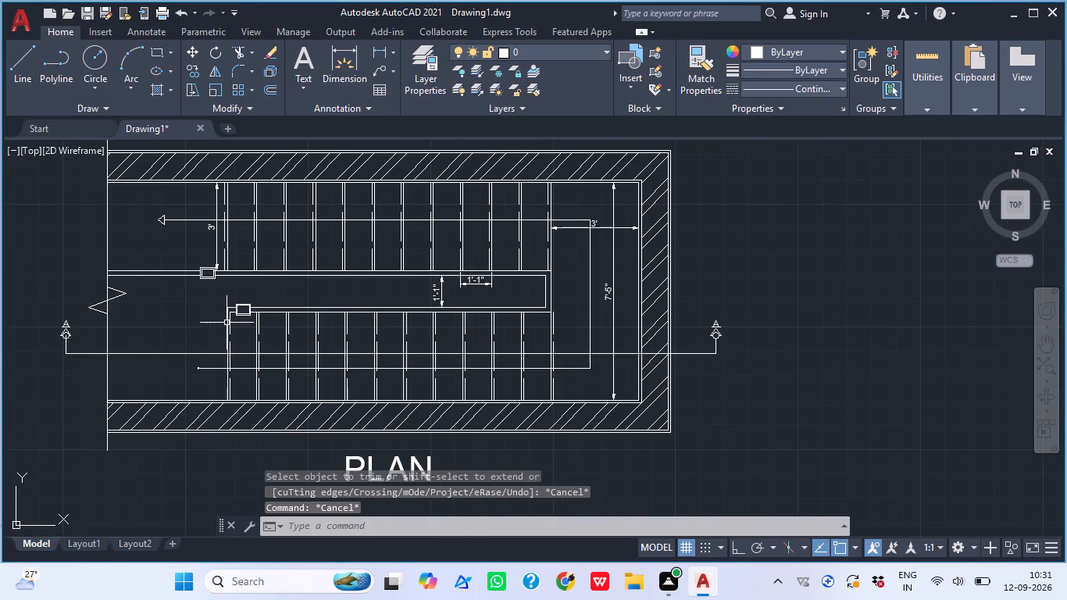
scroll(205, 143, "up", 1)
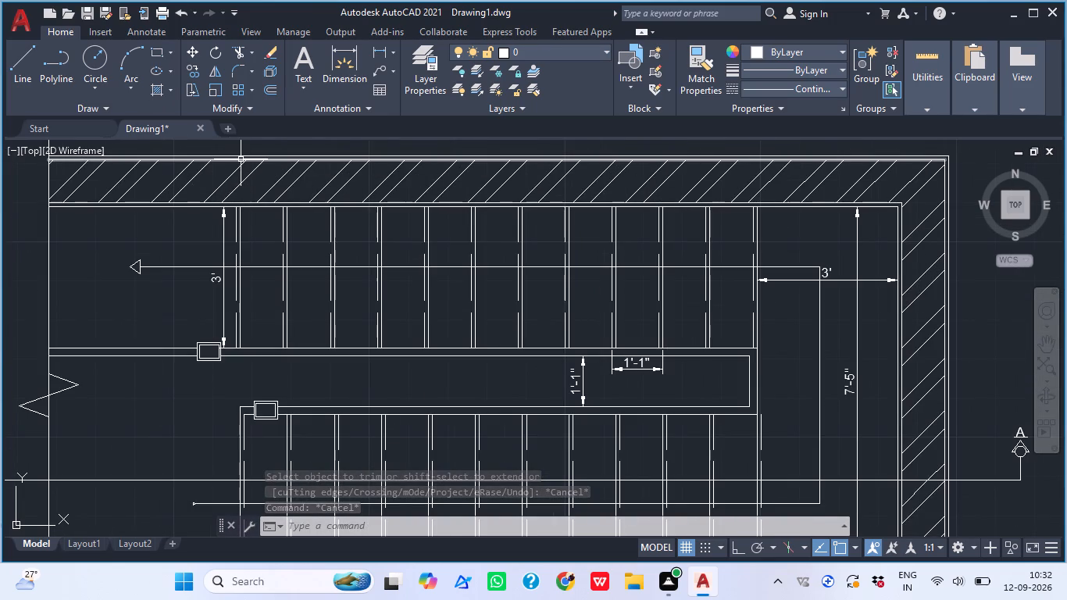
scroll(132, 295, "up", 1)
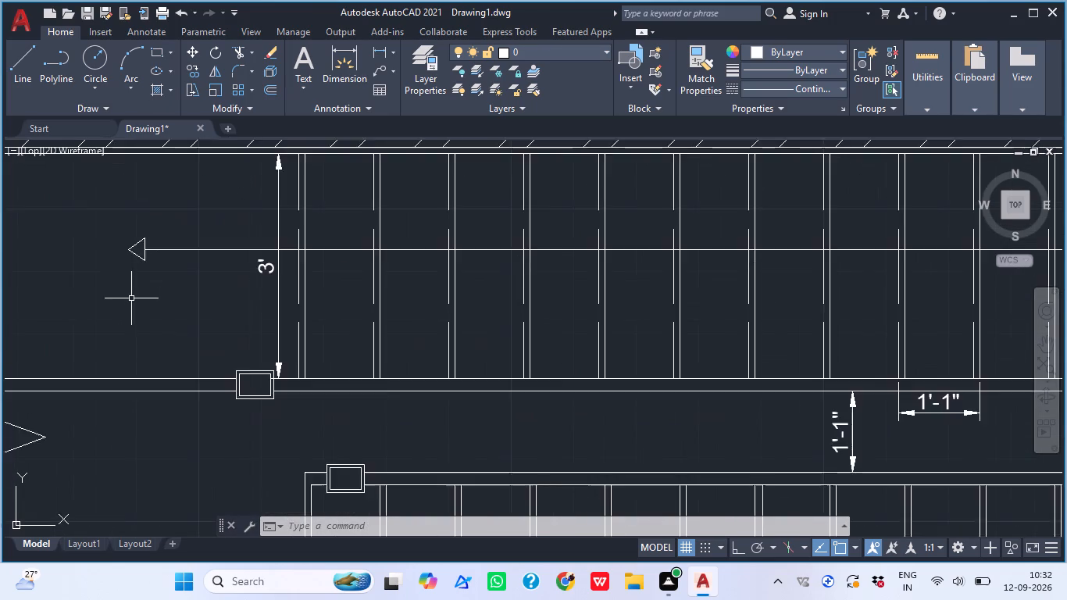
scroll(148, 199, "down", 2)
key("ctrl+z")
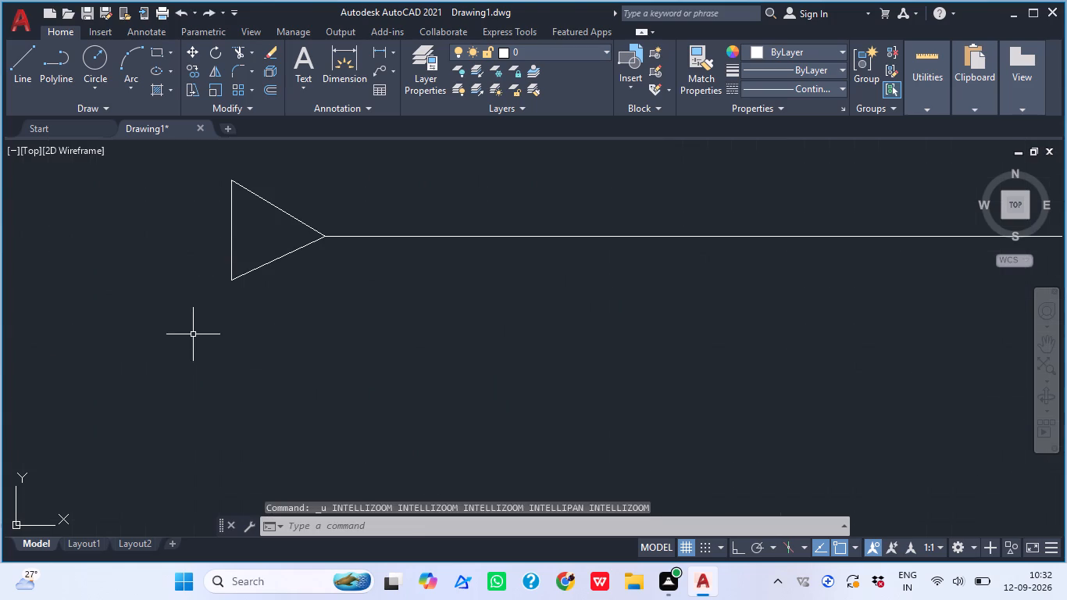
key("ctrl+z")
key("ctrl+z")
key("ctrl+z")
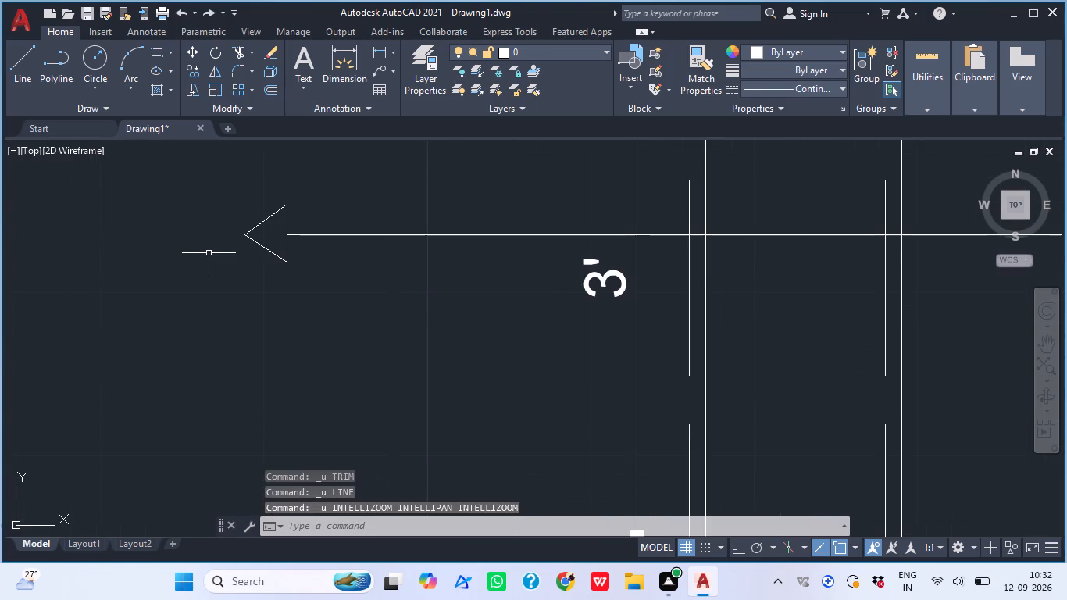
With Ortho on, draw a triangular arrowhead about 2.7" long on the walking line just before the lower flight, pointing toward the treads.
scroll(212, 247, "down", 6)
scroll(294, 287, "up", 2)
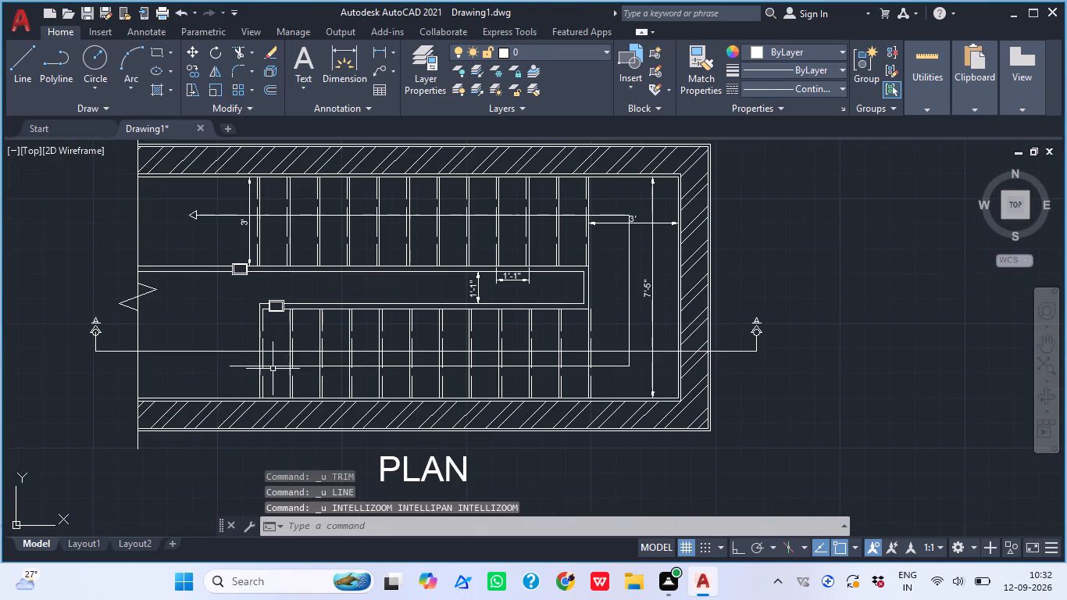
middle_click_drag(271, 377, 291, 327)
scroll(255, 312, "up", 3)
key("l")
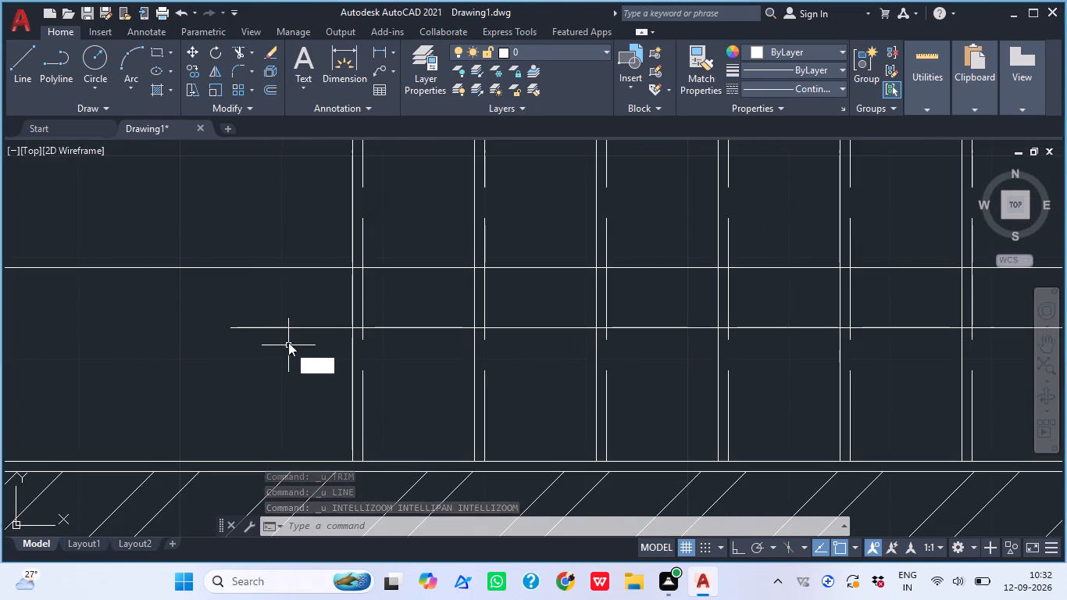
key("space")
scroll(290, 326, "up", 3)
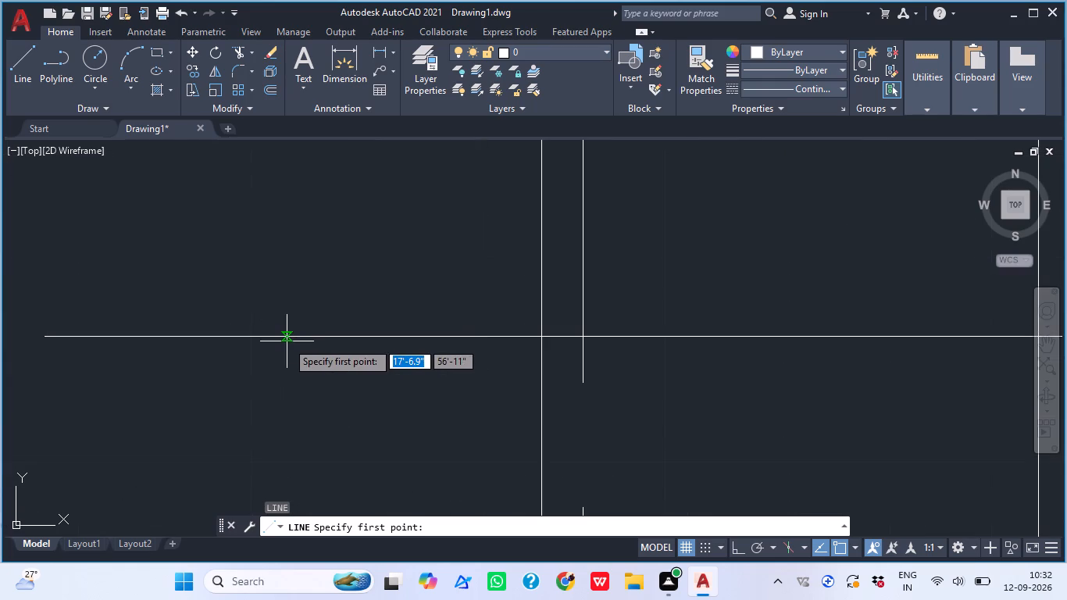
left_click(287, 337)
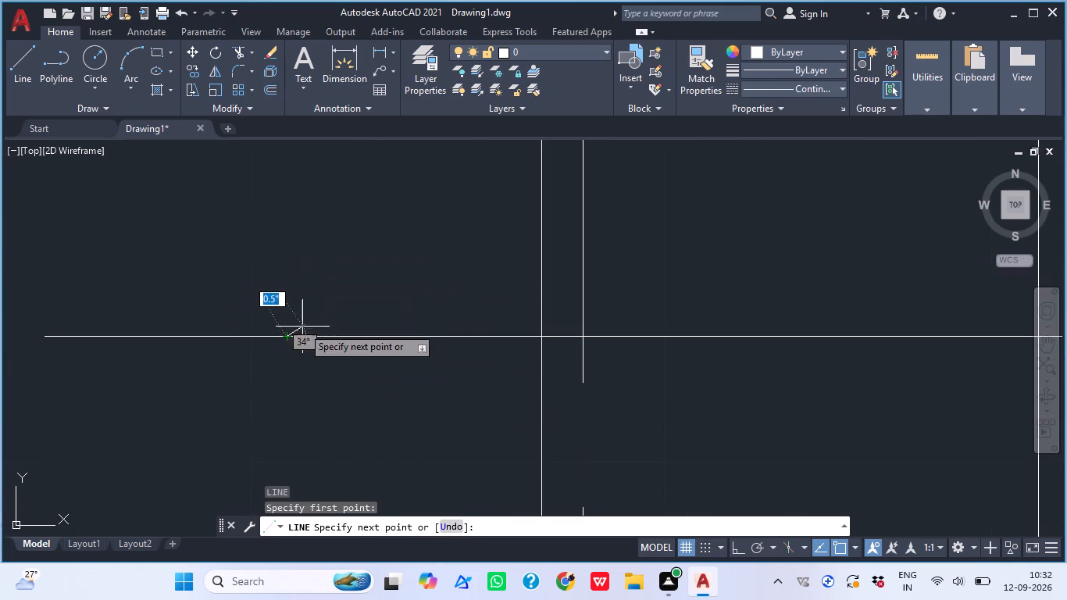
left_click(737, 543)
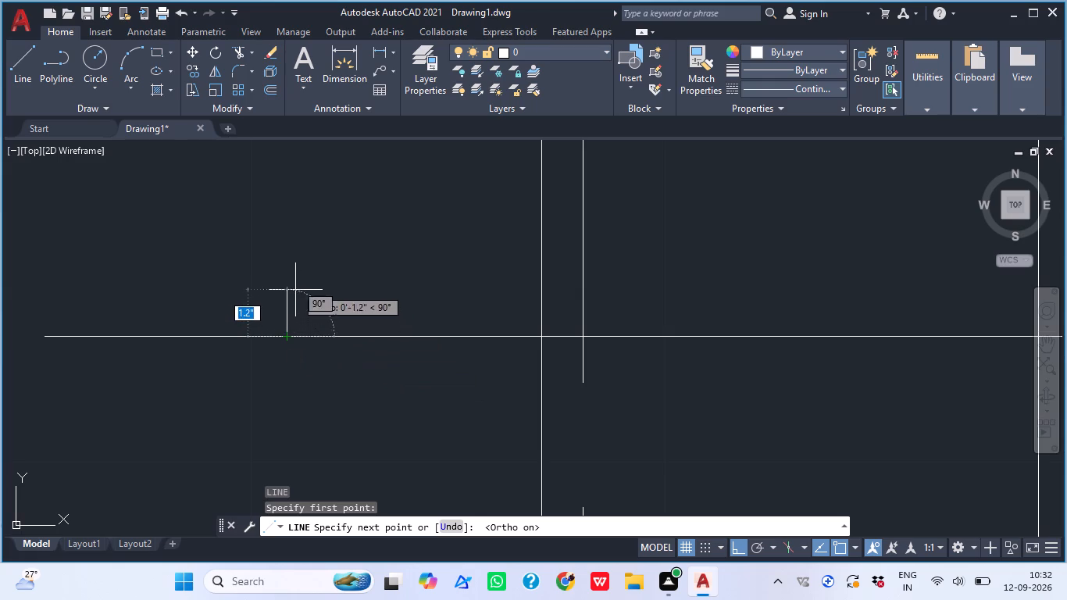
left_click(294, 276)
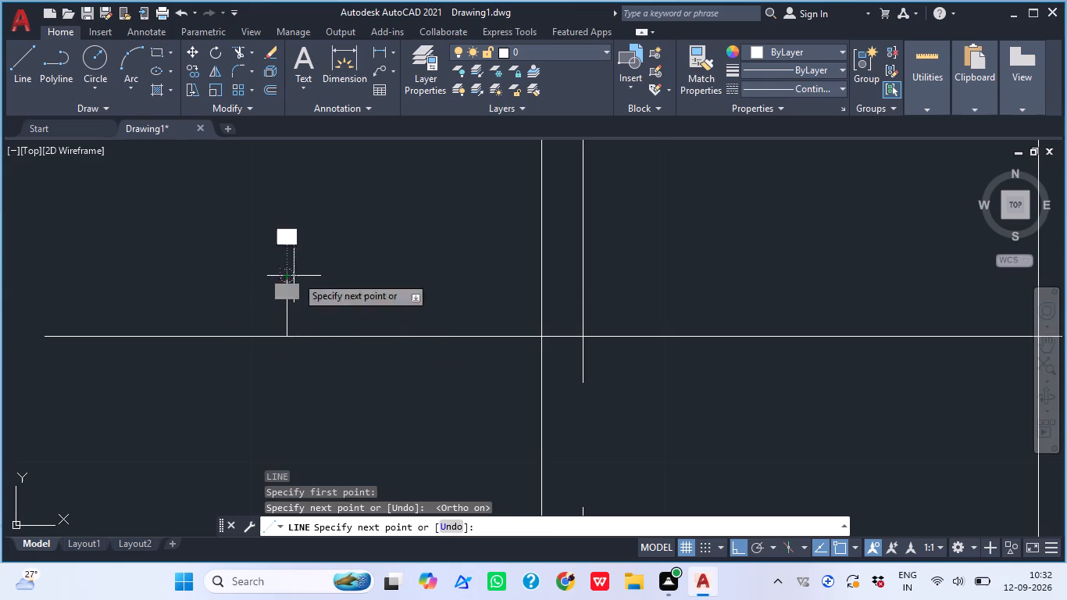
left_click(287, 395)
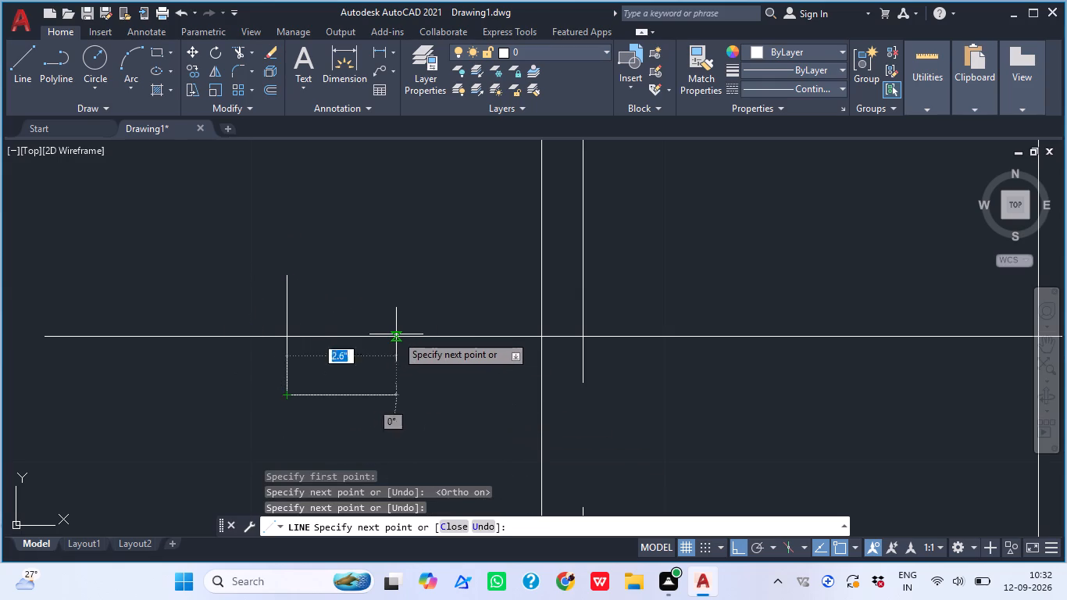
left_click(398, 334)
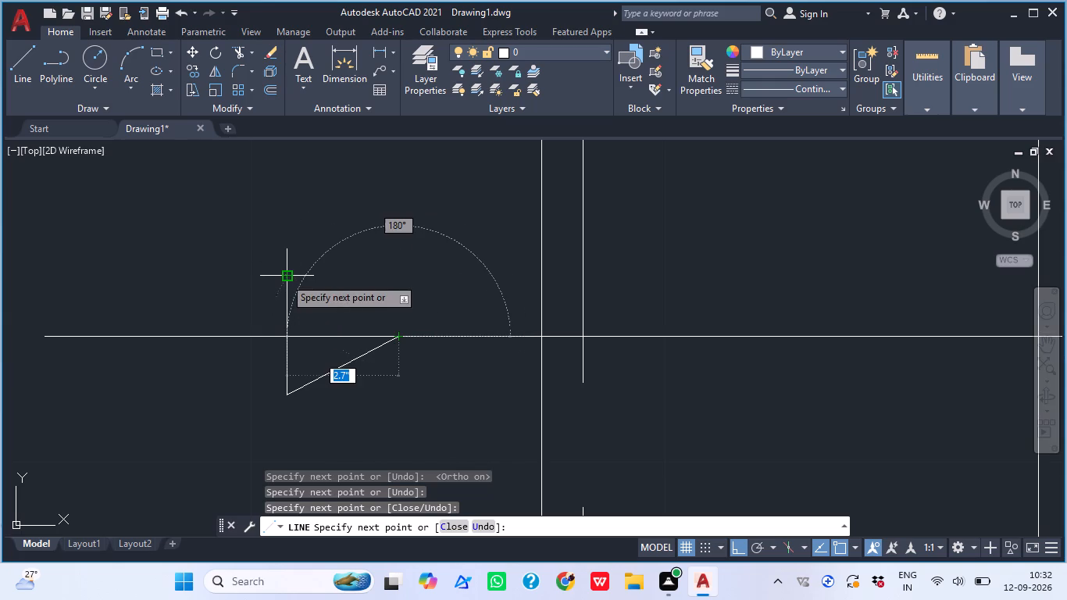
left_click(284, 277)
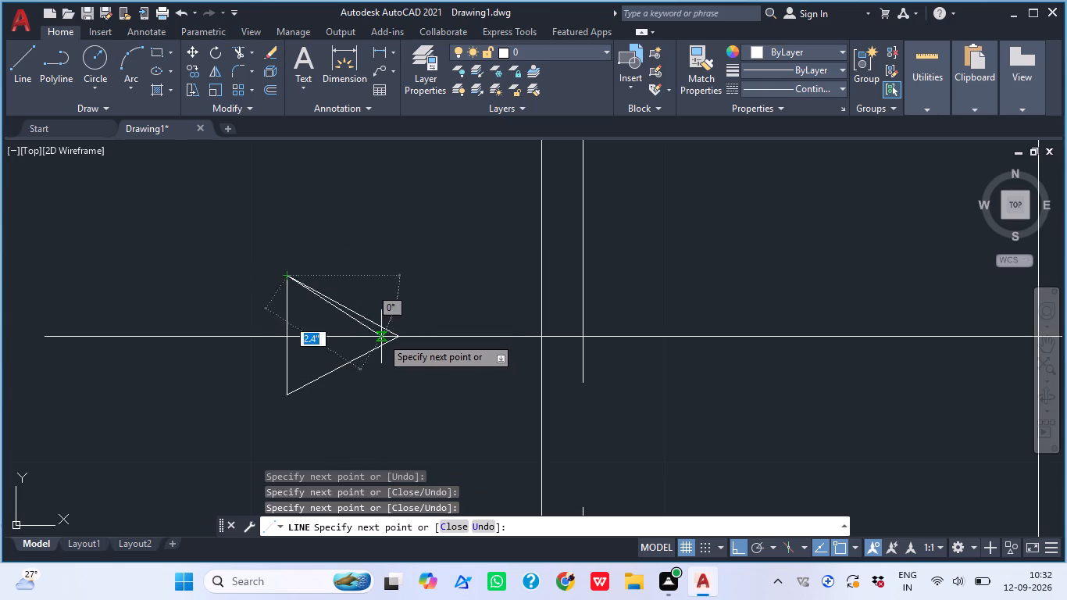
key("Escape")
Copy the section letter A beside the break line to just before the walking line's start at the lower flight, with Ortho off.
scroll(344, 306, "down", 6)
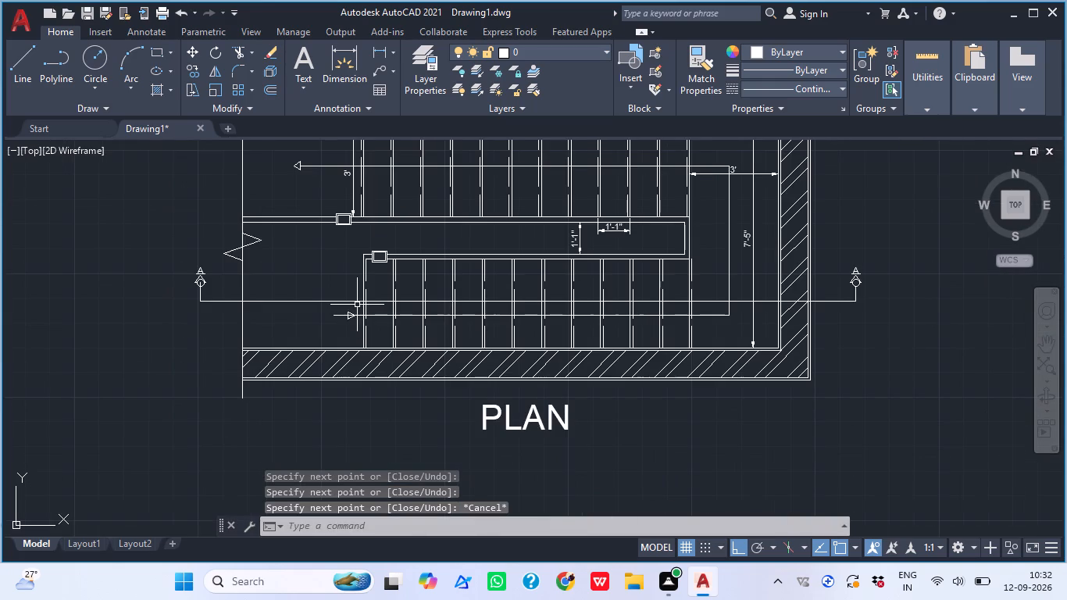
scroll(427, 369, "up", 1)
scroll(519, 353, "down", 2)
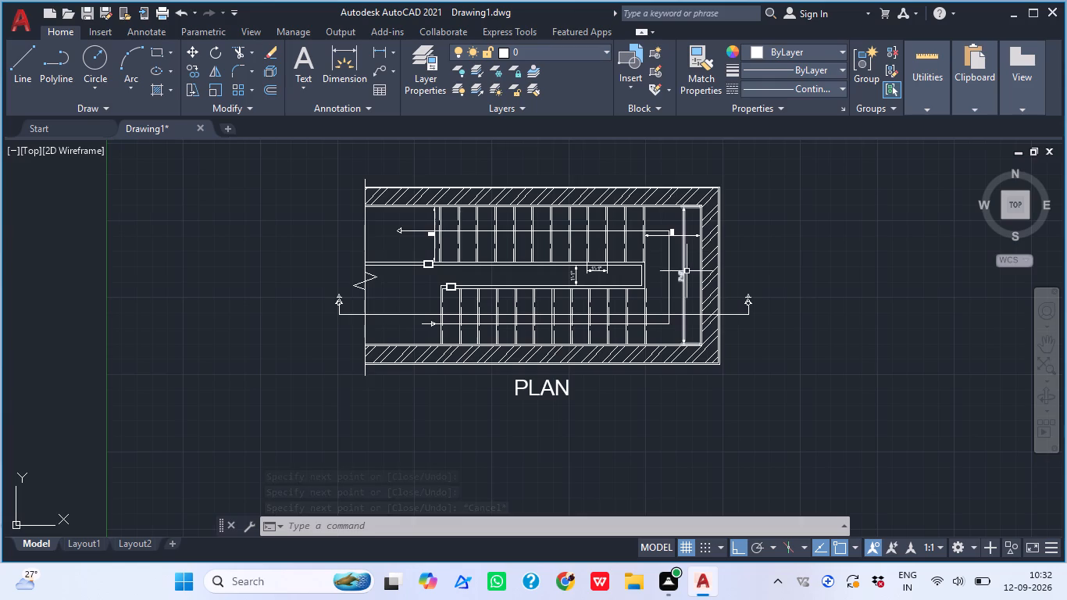
scroll(384, 317, "up", 2)
scroll(246, 230, "up", 2)
scroll(298, 300, "up", 1)
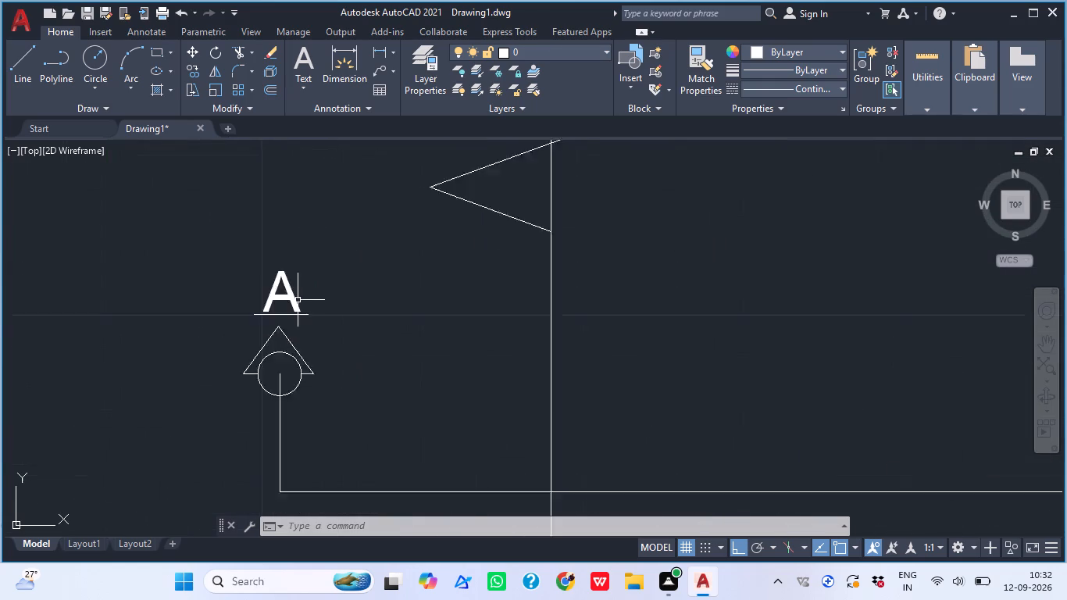
scroll(298, 300, "up", 1)
left_click(291, 295)
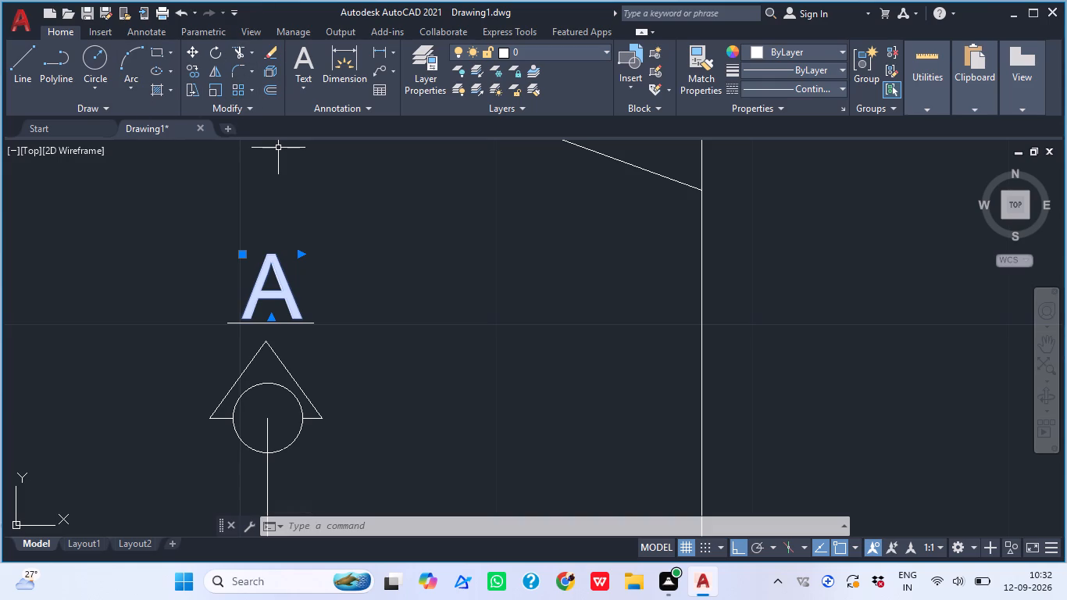
left_click(256, 102)
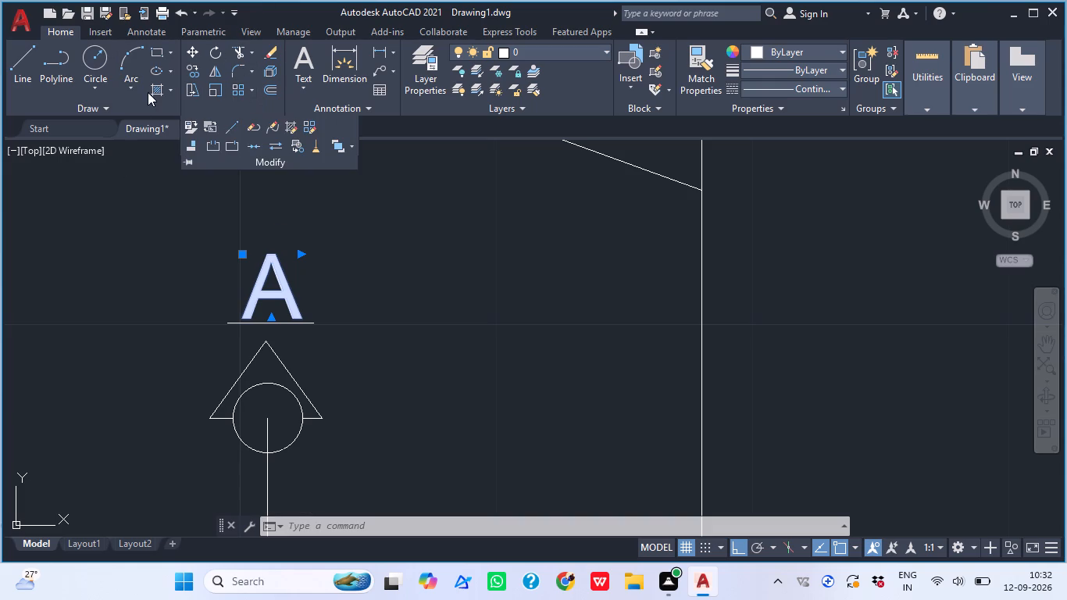
left_click(363, 238)
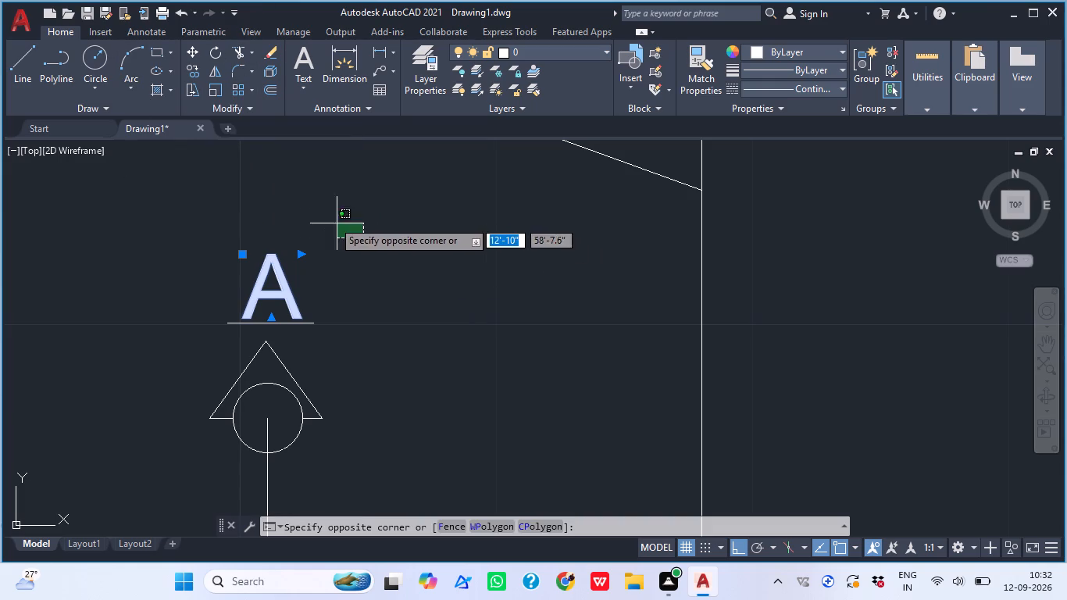
left_click(335, 162)
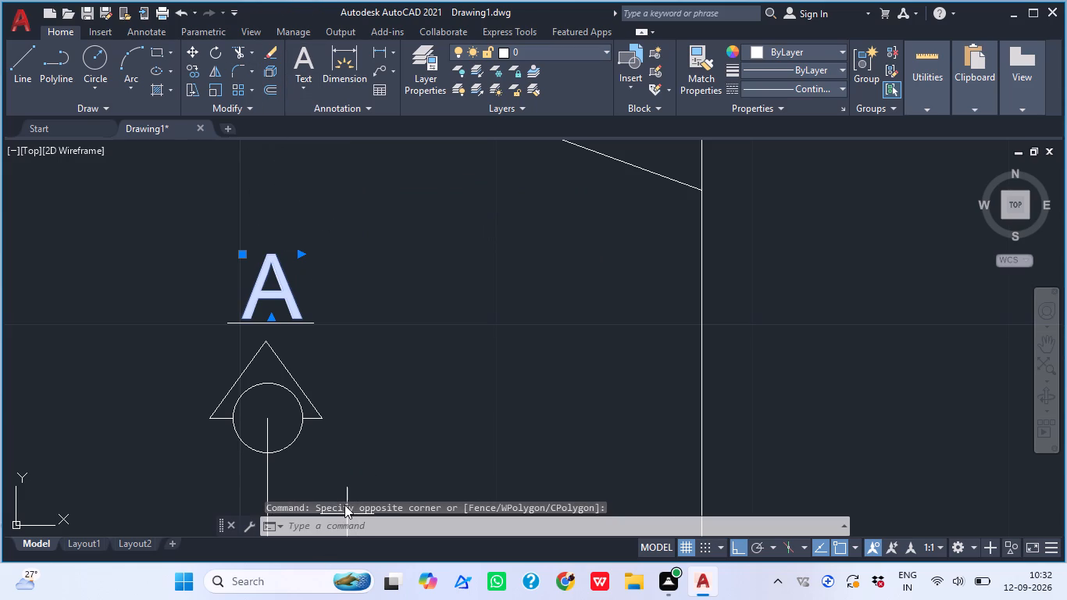
type("CO")
key("Return")
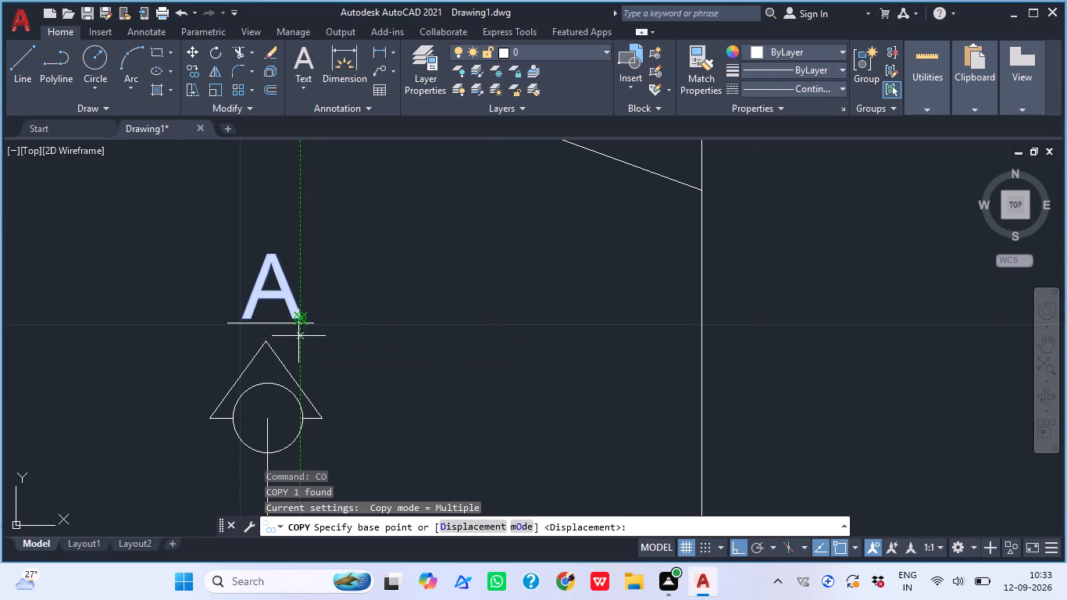
scroll(263, 369, "down", 3)
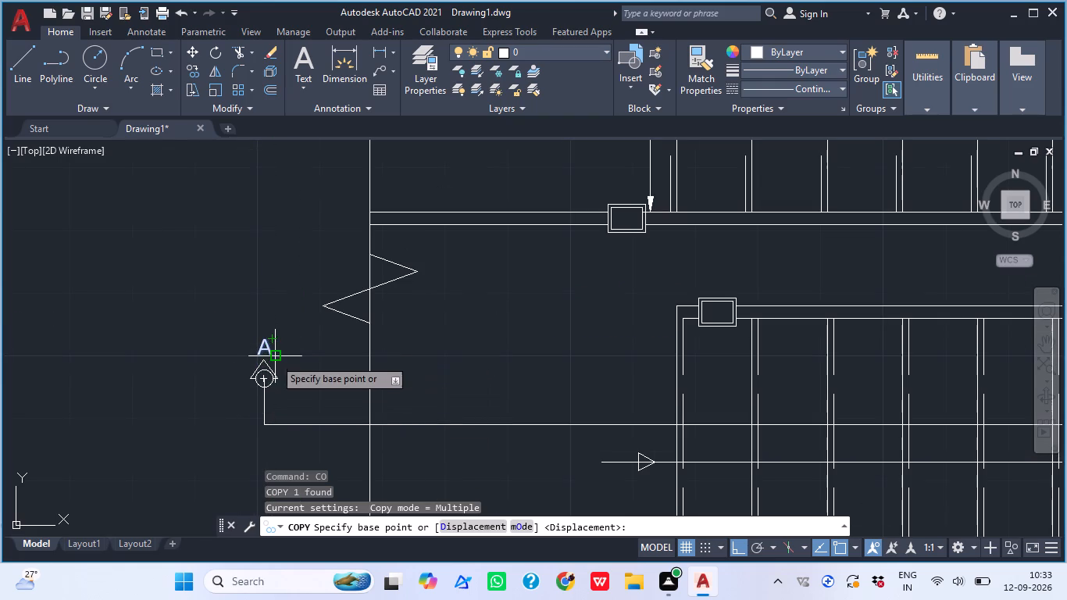
scroll(262, 355, "up", 3)
left_click(267, 326)
scroll(268, 321, "down", 3)
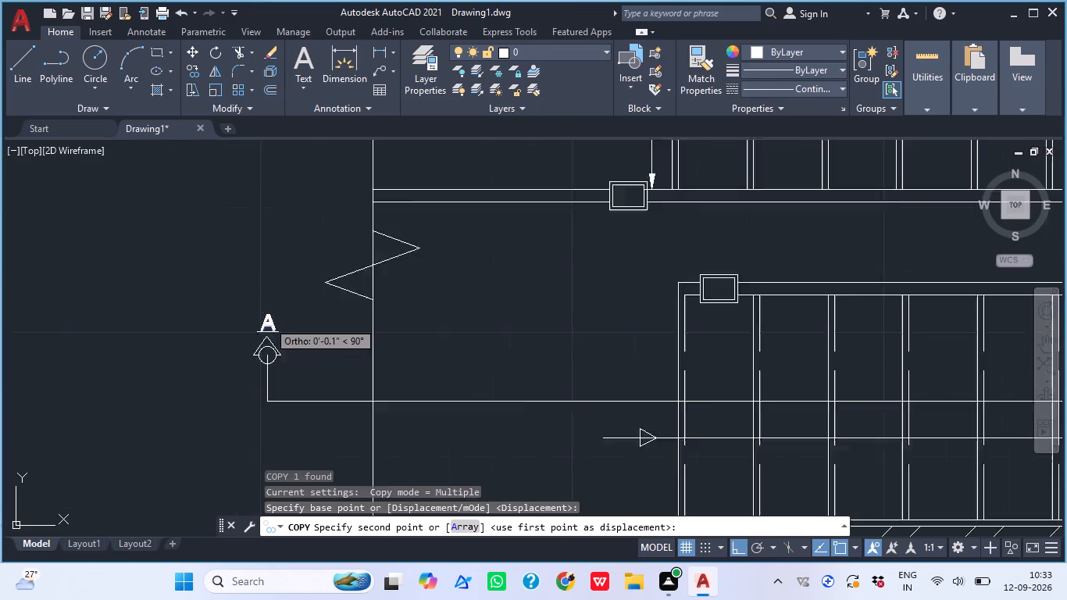
scroll(268, 321, "down", 1)
scroll(484, 380, "up", 1)
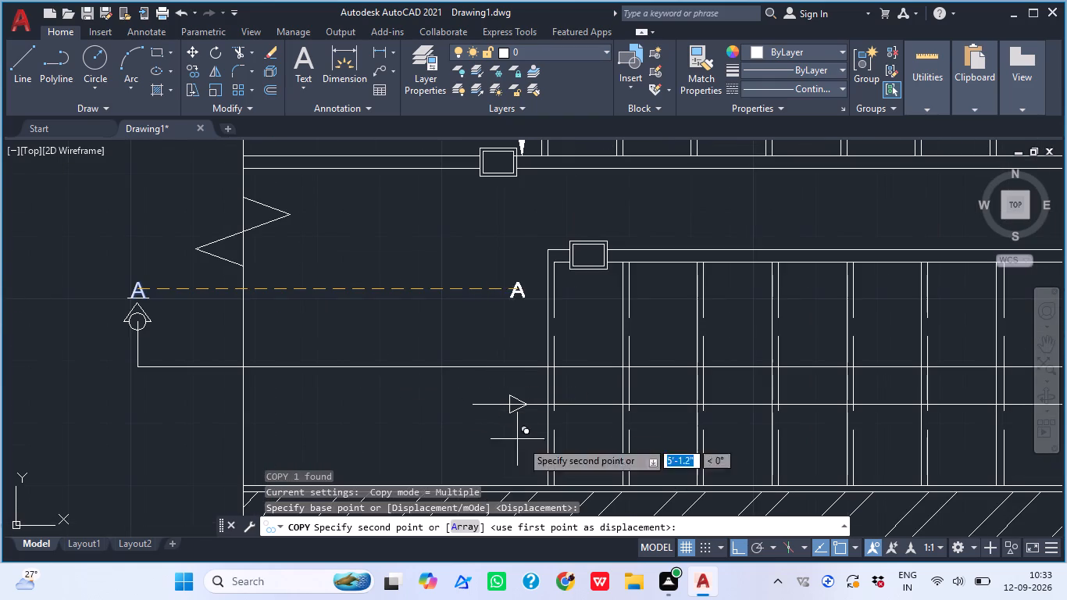
left_click(734, 547)
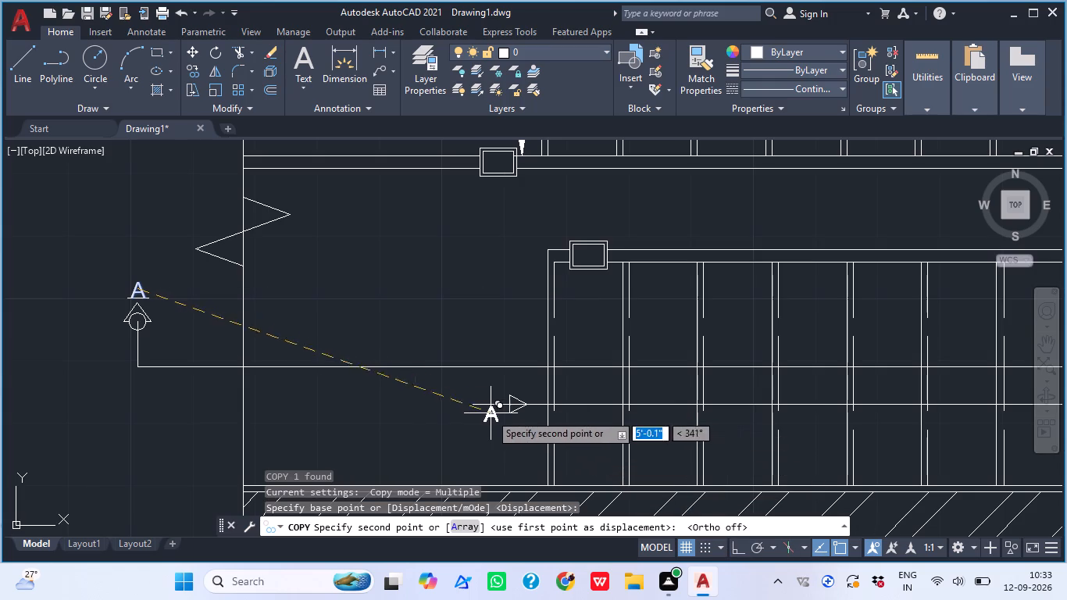
left_click(440, 403)
scroll(440, 402, "down", 3)
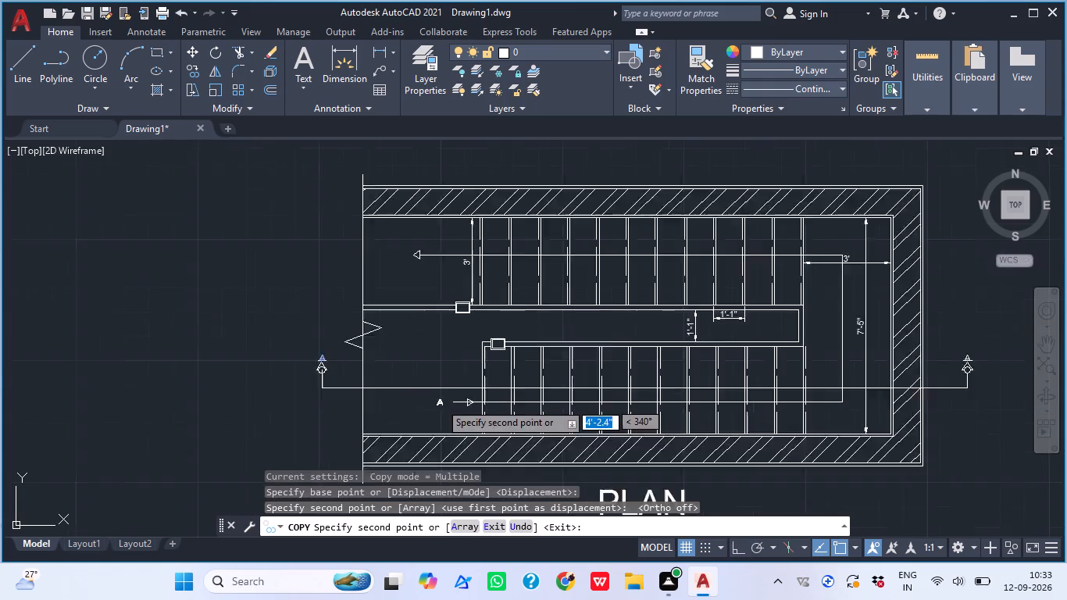
scroll(442, 403, "down", 1)
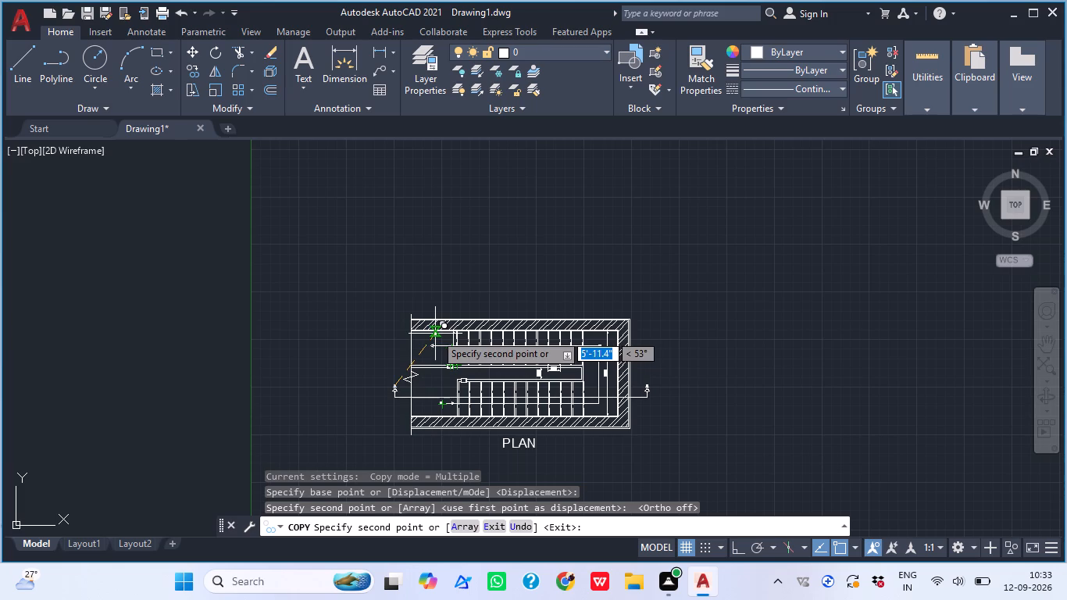
key("Escape")
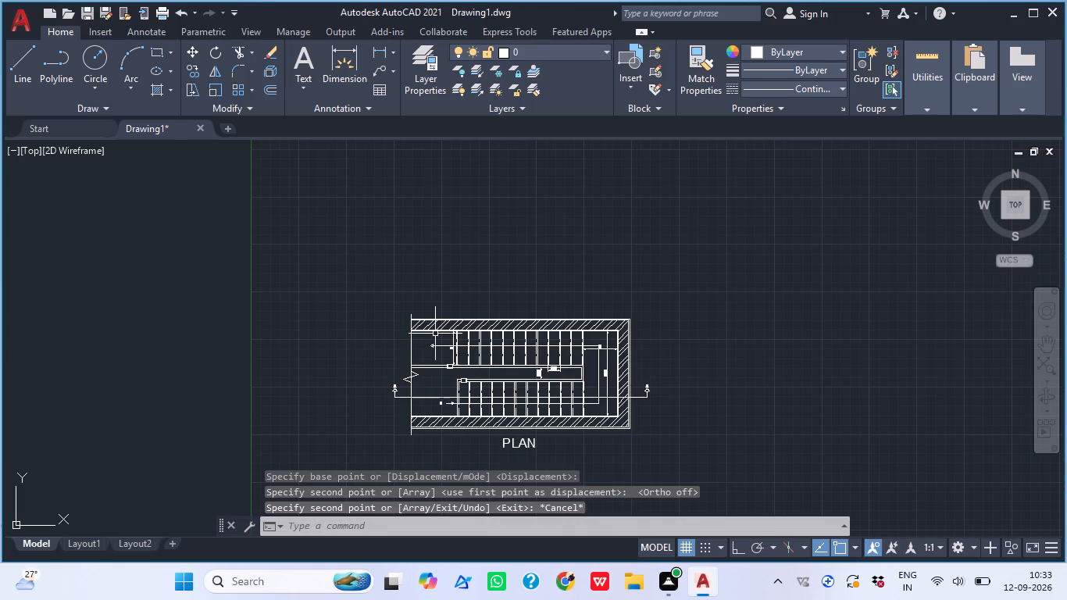
Change the copied letter A at the walking line's lower-flight start to UP.
scroll(246, 323, "up", 2)
middle_click_drag(701, 382, 598, 340)
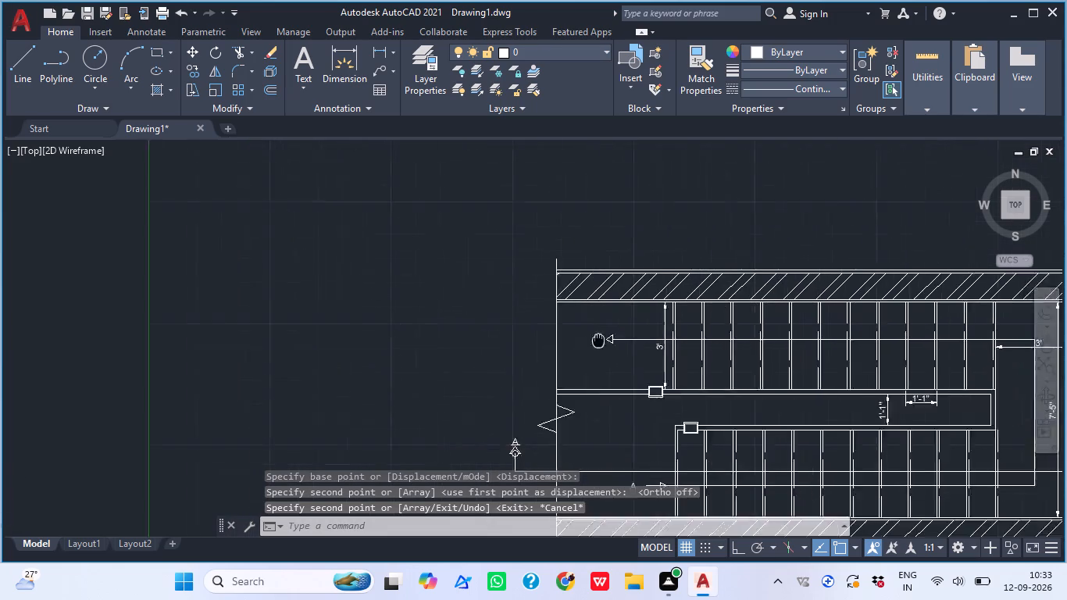
middle_click_drag(598, 340, 519, 250)
middle_click_drag(619, 453, 501, 308)
scroll(413, 235, "up", 3)
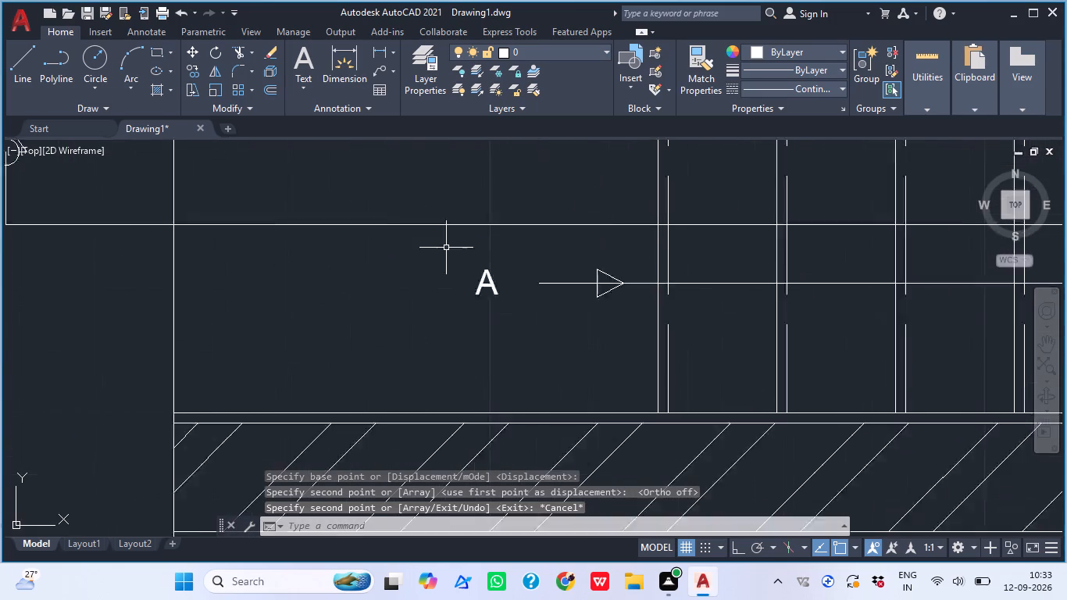
scroll(446, 248, "up", 1)
left_click(512, 296)
scroll(505, 272, "up", 1)
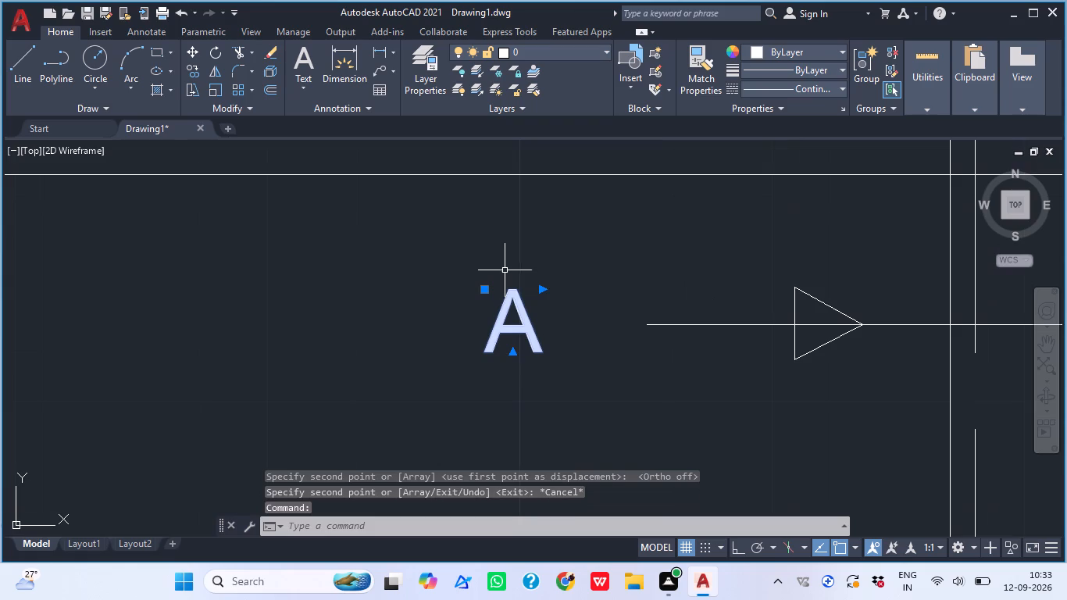
double_click(519, 322)
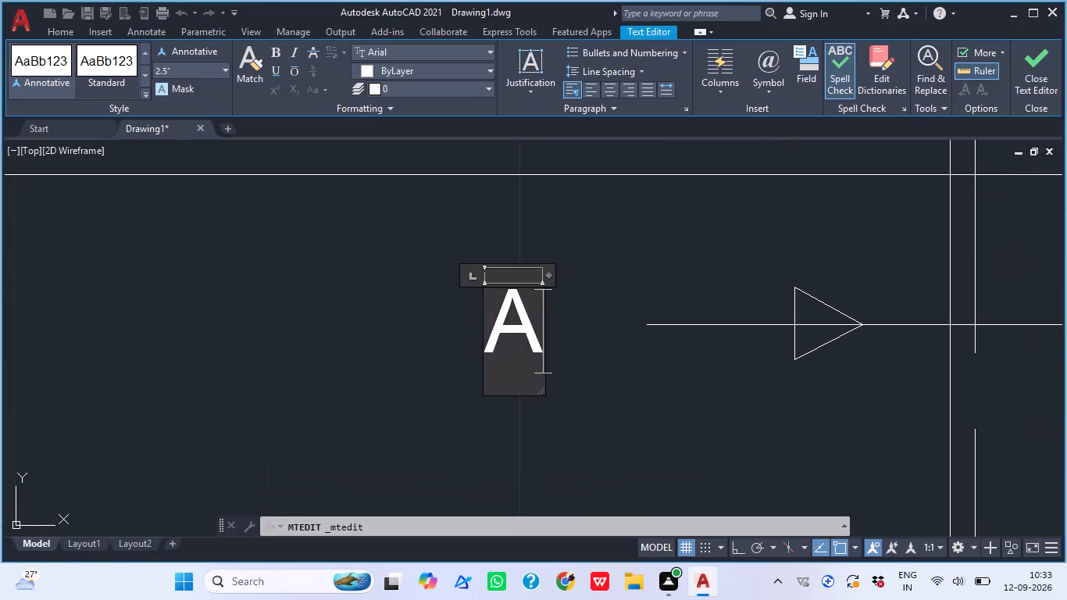
key("BackSpace")
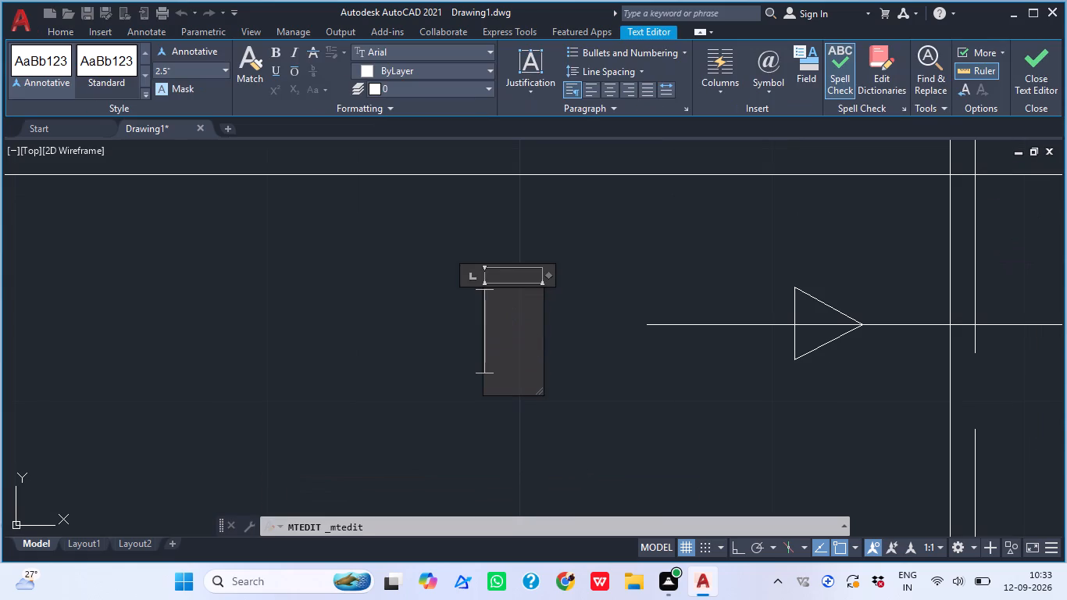
type("UP")
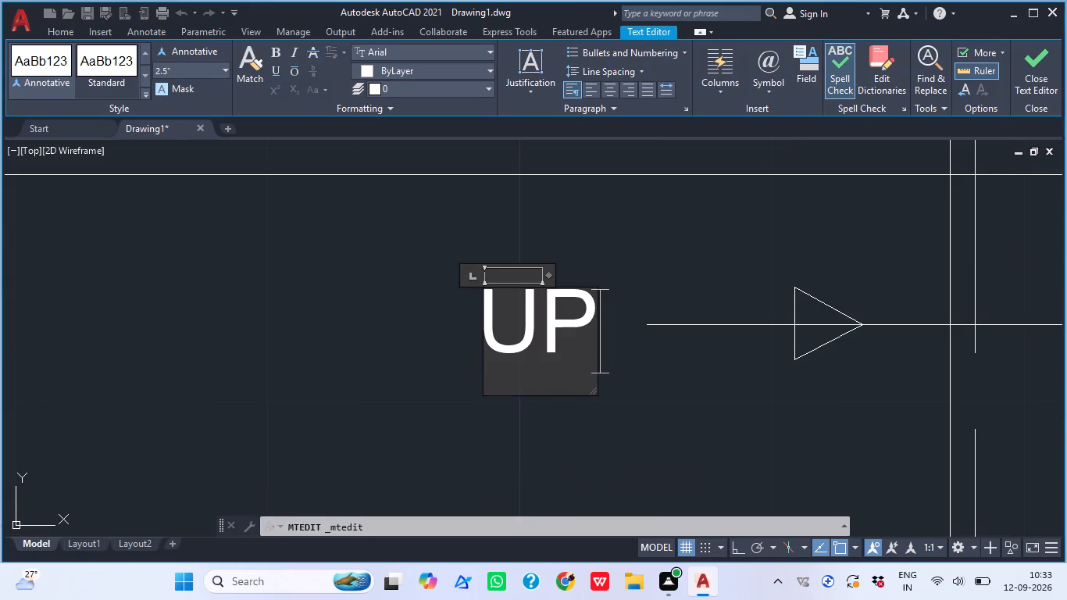
left_click(680, 273)
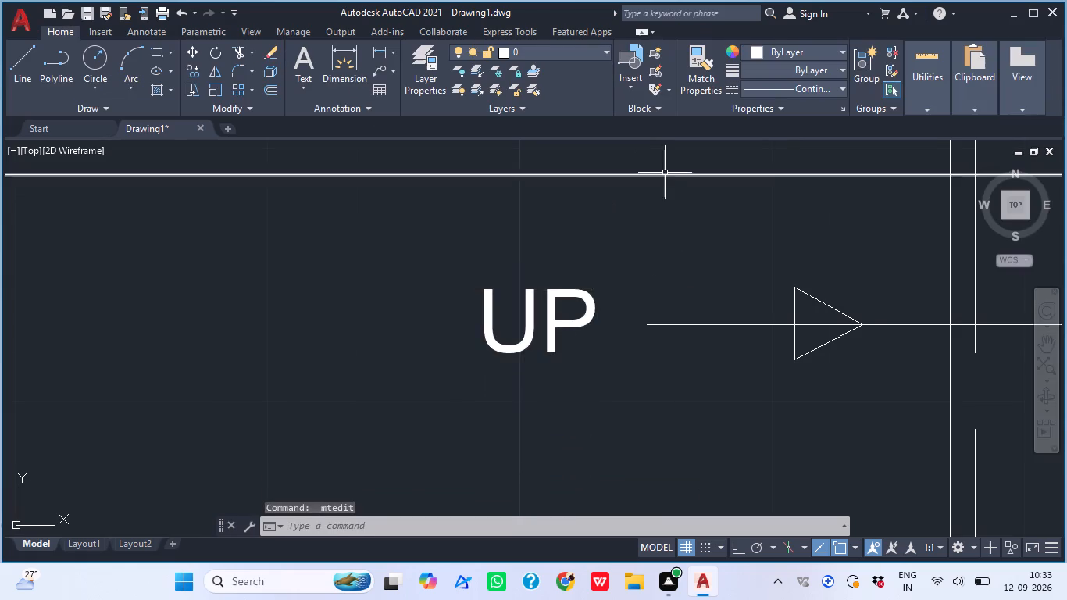
Examine the staircase plan, including both flights, the walking line, the dimensions and the section markers.
scroll(665, 173, "down", 3)
middle_click_drag(662, 253, 269, 455)
scroll(302, 387, "down", 2)
middle_click_drag(312, 376, 429, 280)
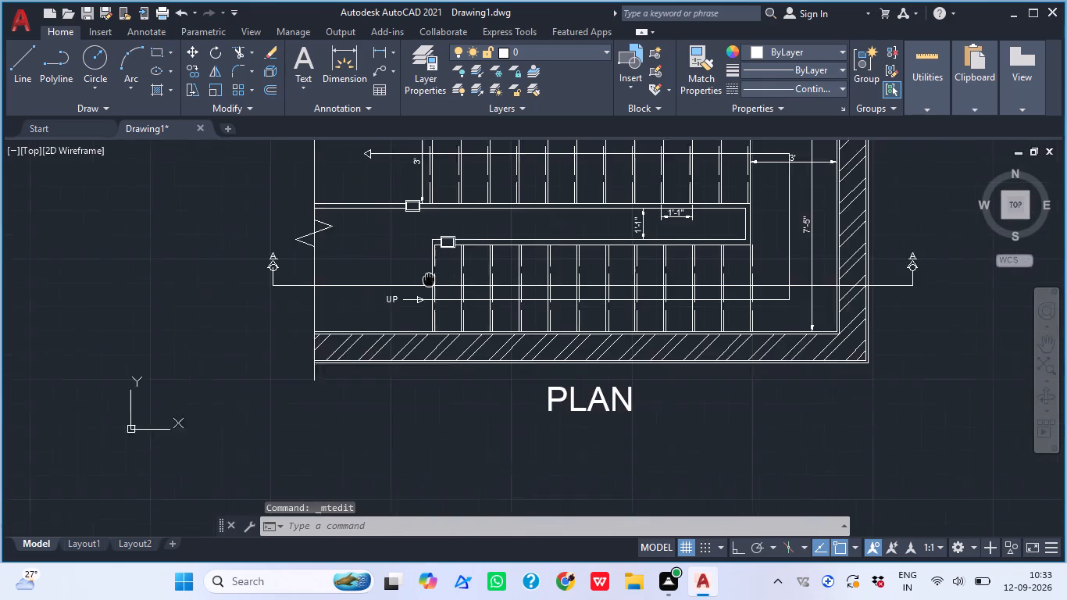
middle_click_drag(429, 280, 441, 266)
scroll(444, 258, "down", 2)
middle_click_drag(484, 308, 427, 359)
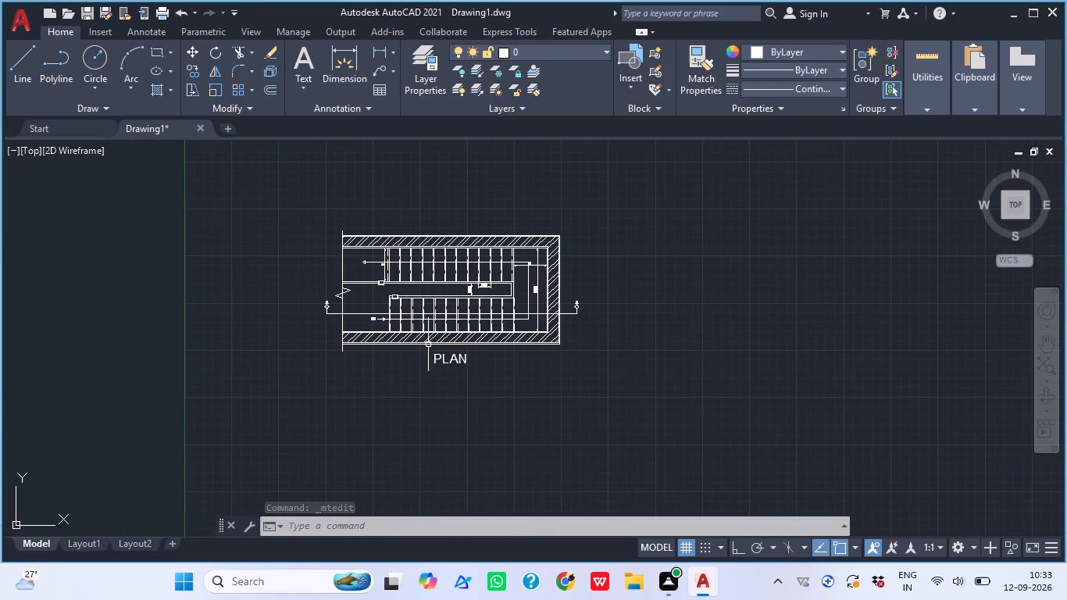
scroll(457, 312, "up", 1)
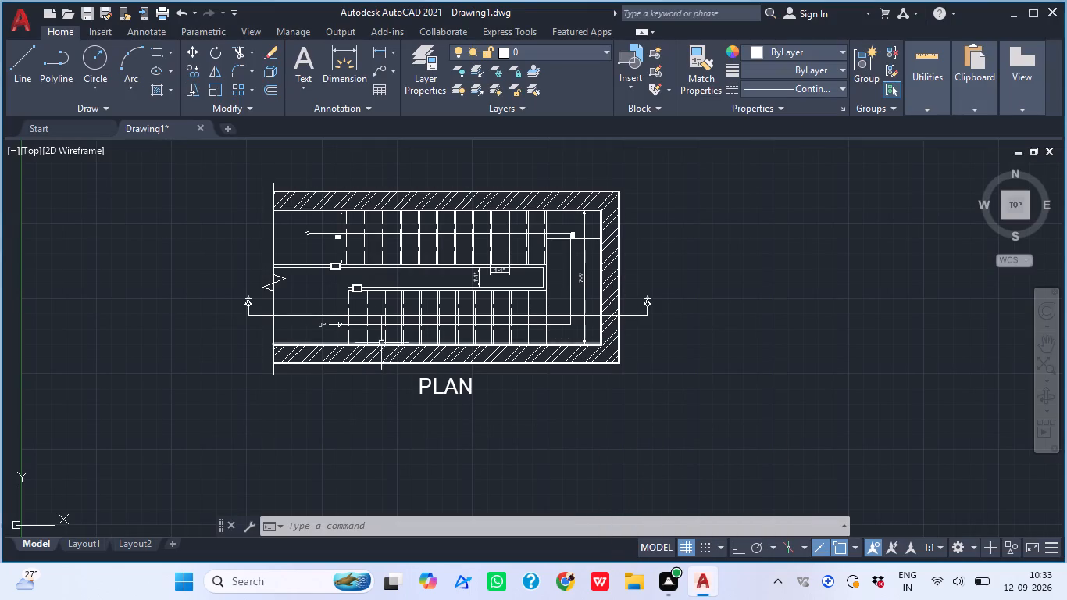
middle_click_drag(288, 260, 396, 337)
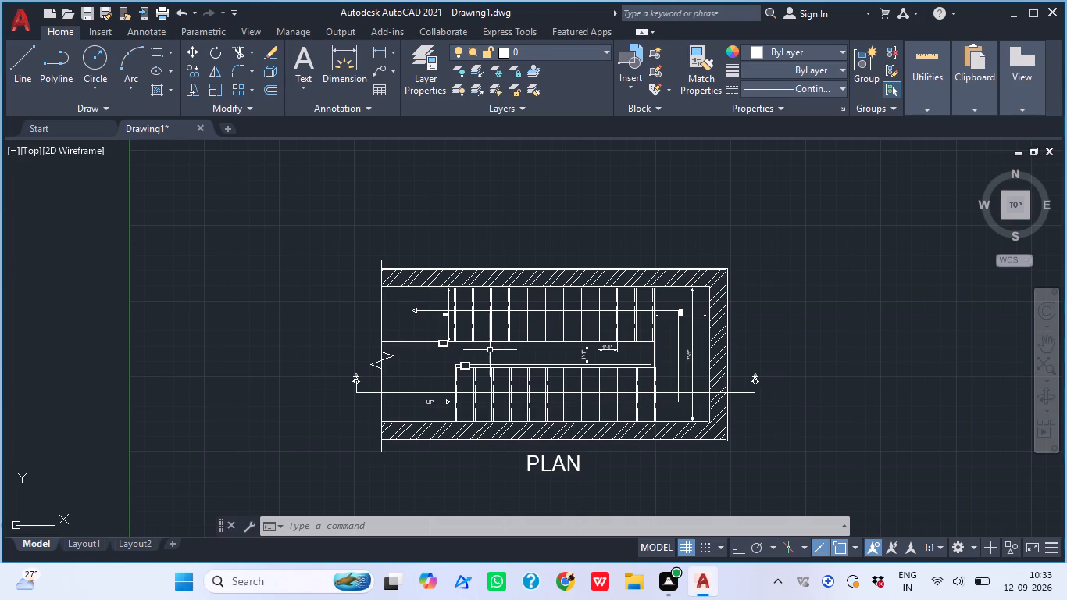
scroll(490, 354, "down", 1)
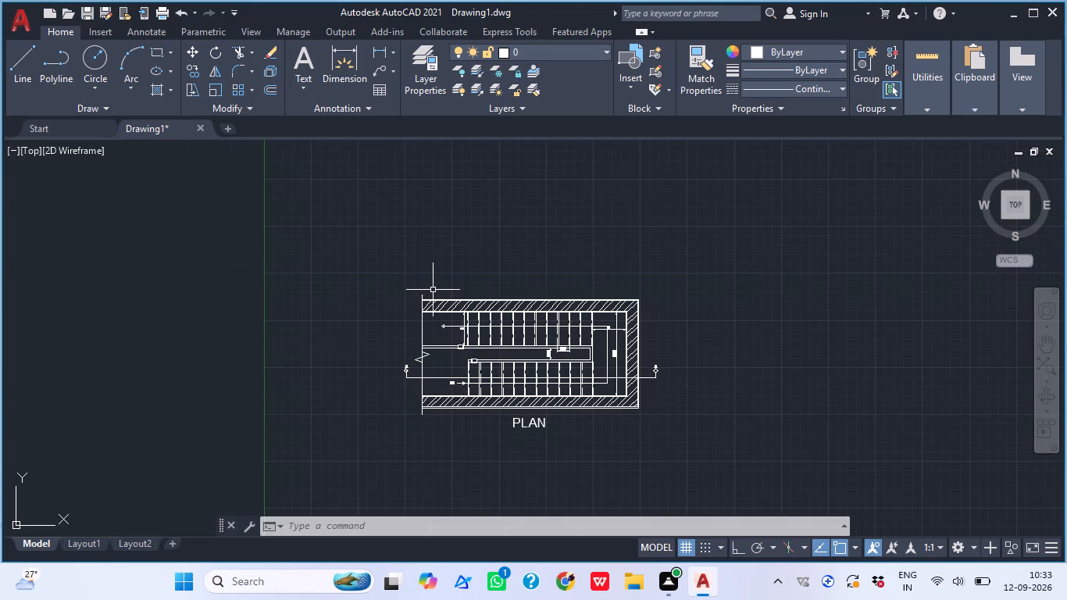
scroll(437, 353, "up", 1)
scroll(601, 373, "up", 1)
middle_click_drag(604, 375, 486, 265)
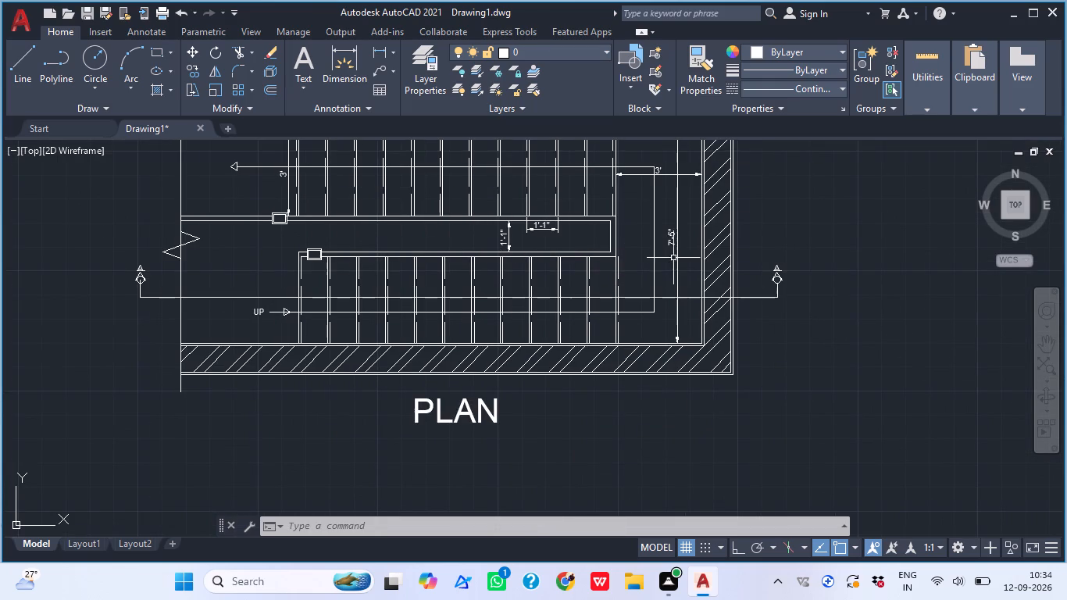
middle_click_drag(751, 292, 570, 408)
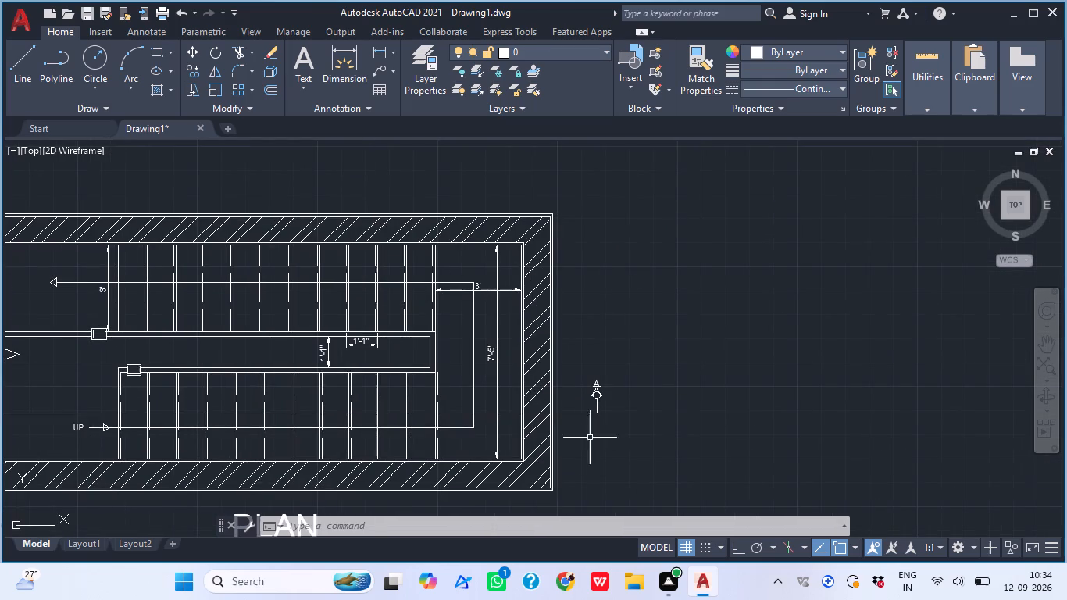
middle_click_drag(595, 424, 639, 312)
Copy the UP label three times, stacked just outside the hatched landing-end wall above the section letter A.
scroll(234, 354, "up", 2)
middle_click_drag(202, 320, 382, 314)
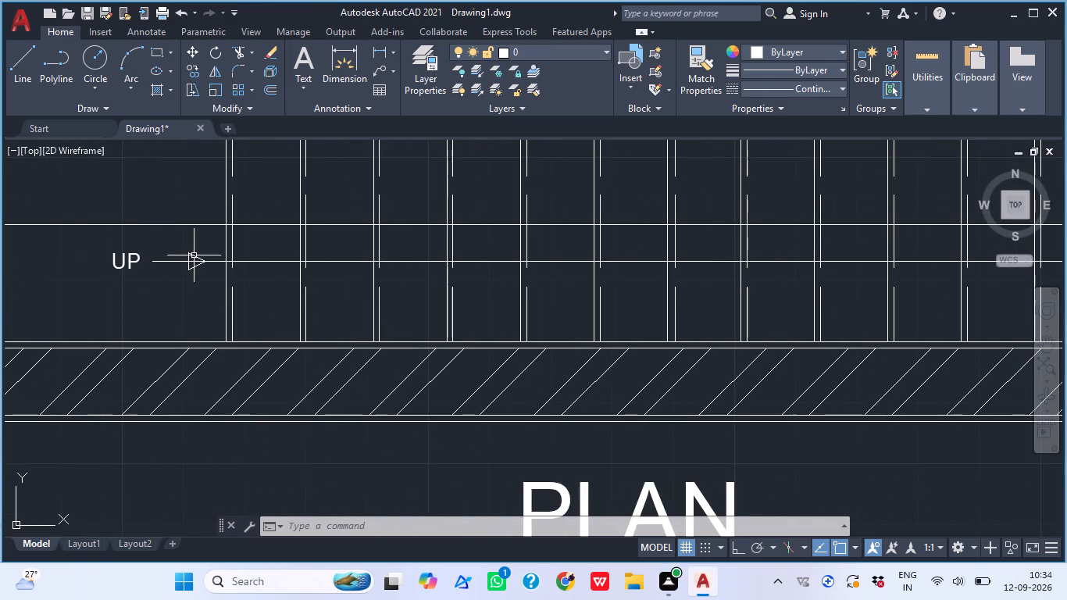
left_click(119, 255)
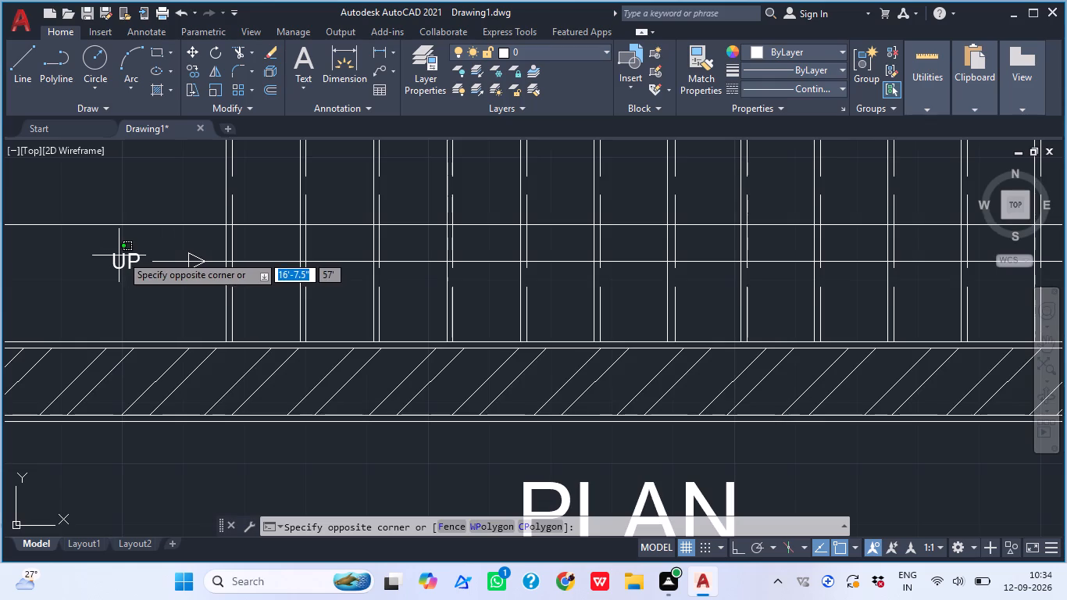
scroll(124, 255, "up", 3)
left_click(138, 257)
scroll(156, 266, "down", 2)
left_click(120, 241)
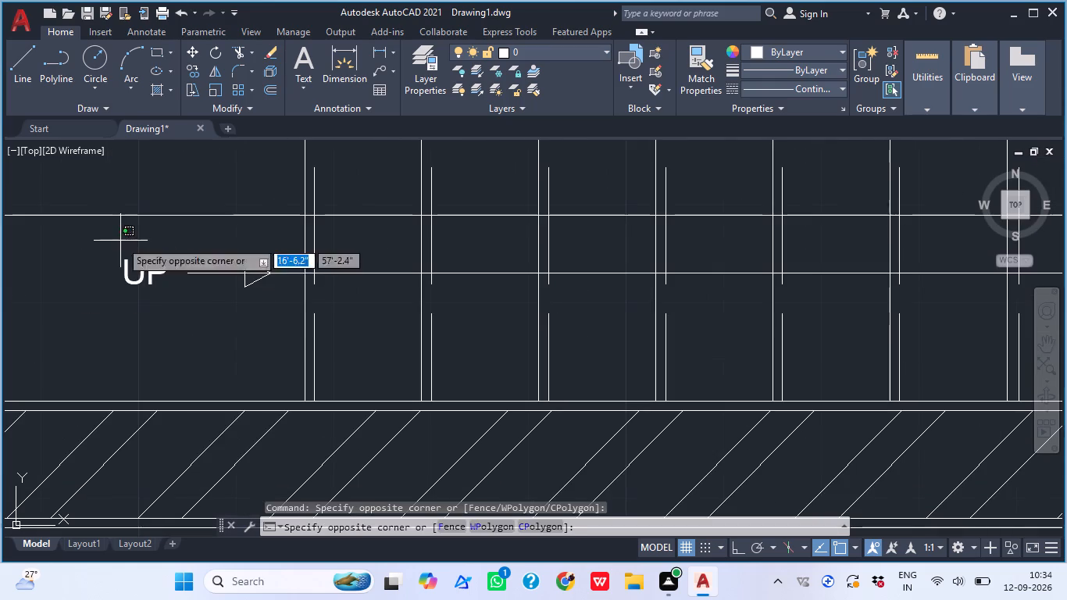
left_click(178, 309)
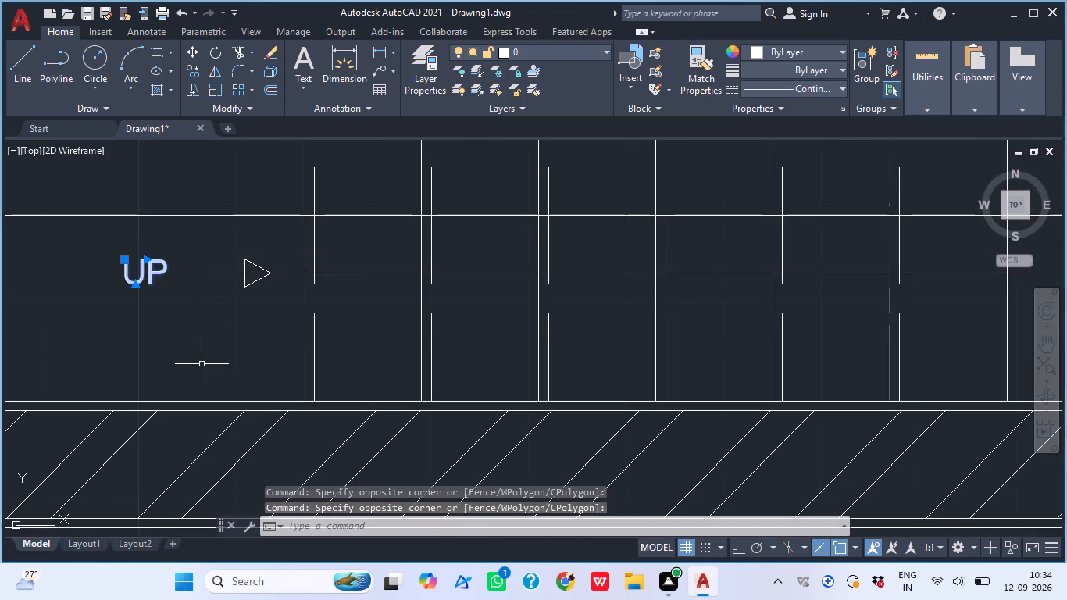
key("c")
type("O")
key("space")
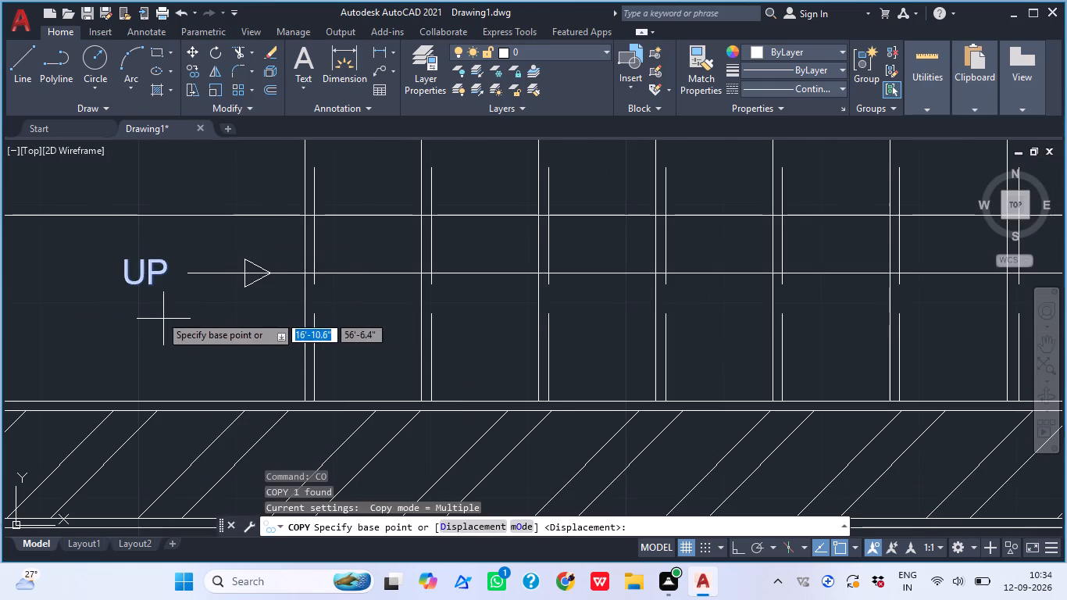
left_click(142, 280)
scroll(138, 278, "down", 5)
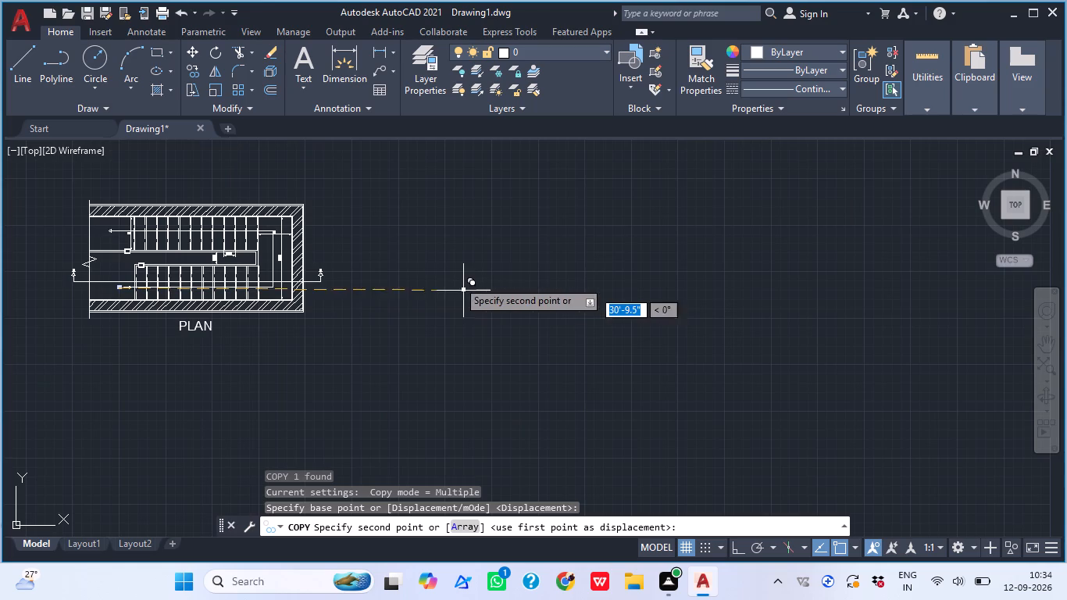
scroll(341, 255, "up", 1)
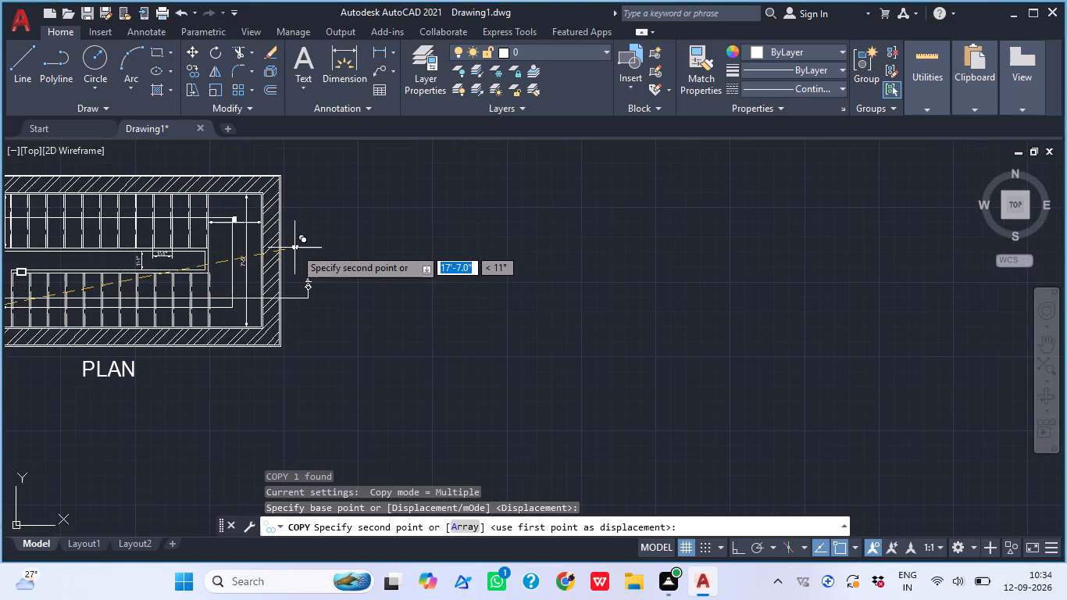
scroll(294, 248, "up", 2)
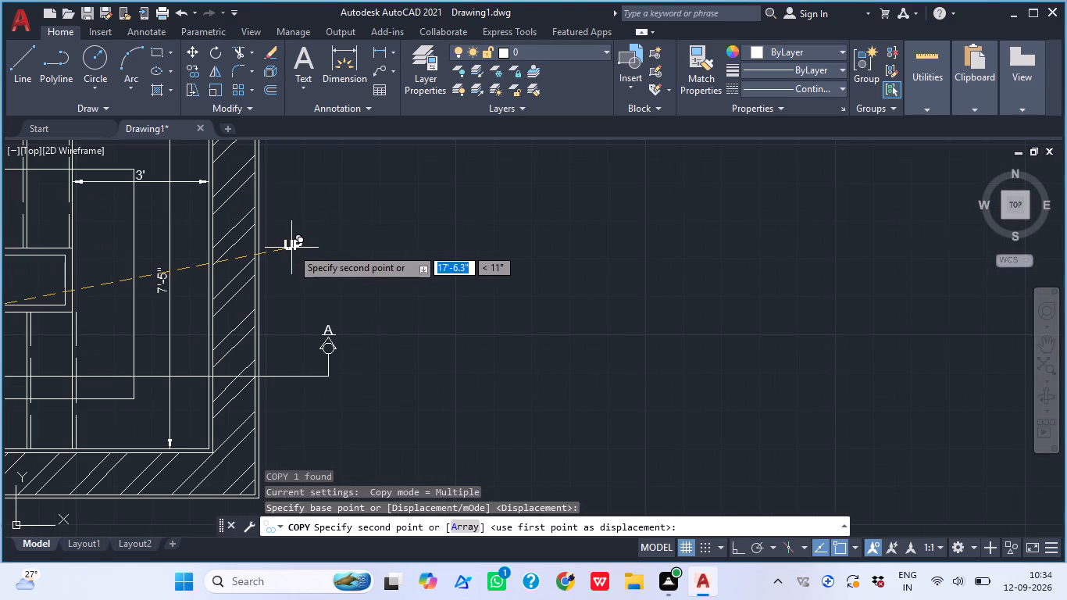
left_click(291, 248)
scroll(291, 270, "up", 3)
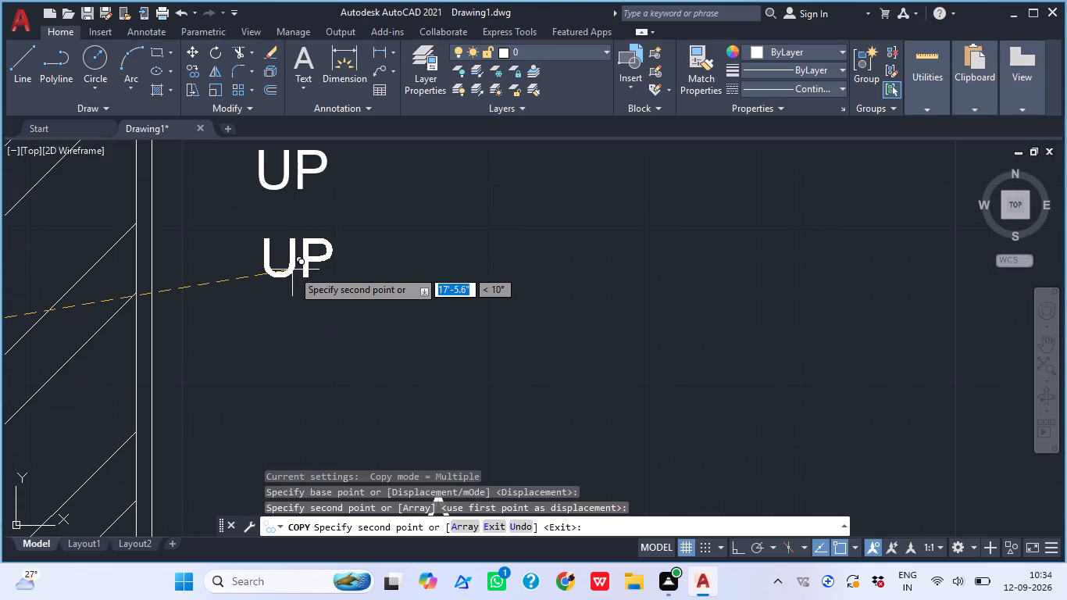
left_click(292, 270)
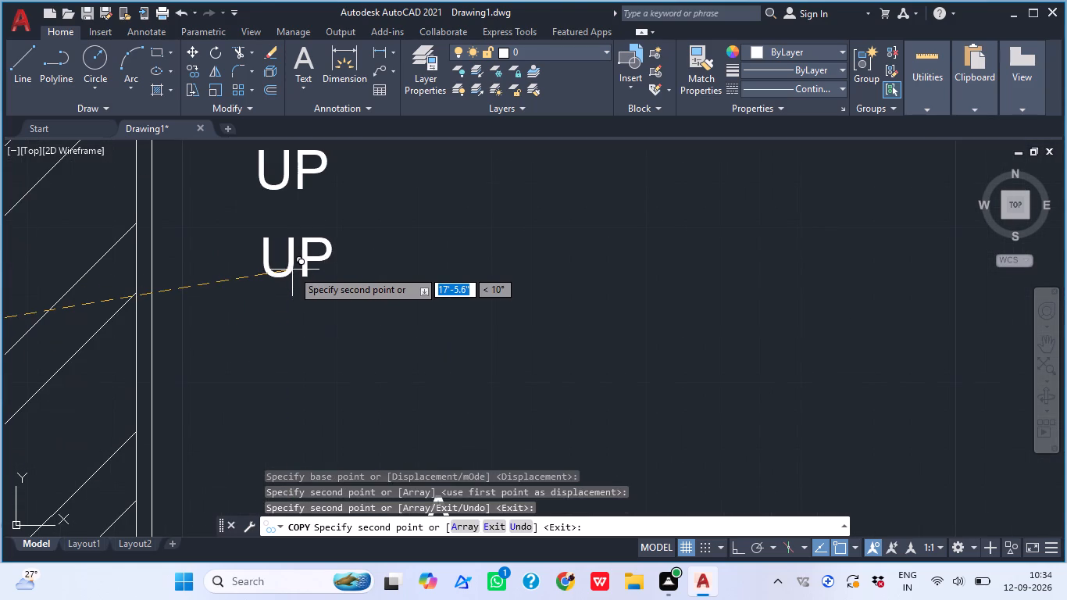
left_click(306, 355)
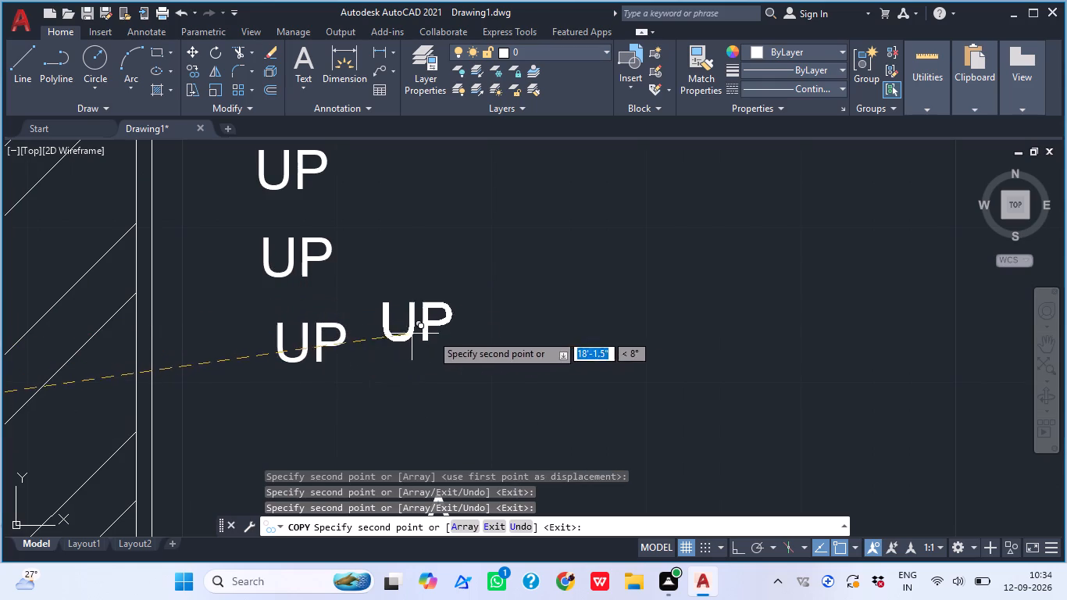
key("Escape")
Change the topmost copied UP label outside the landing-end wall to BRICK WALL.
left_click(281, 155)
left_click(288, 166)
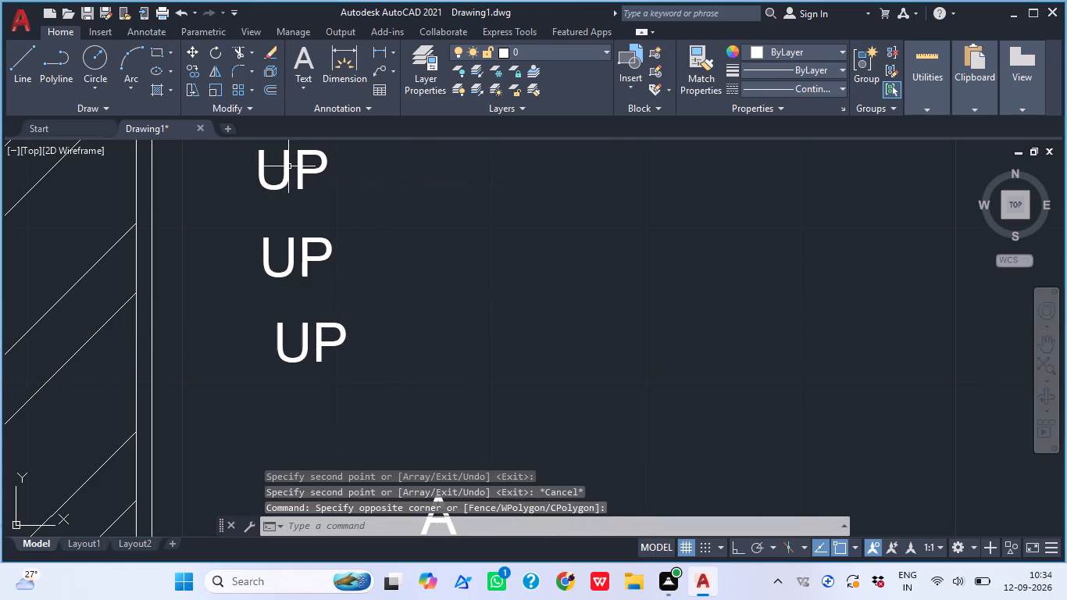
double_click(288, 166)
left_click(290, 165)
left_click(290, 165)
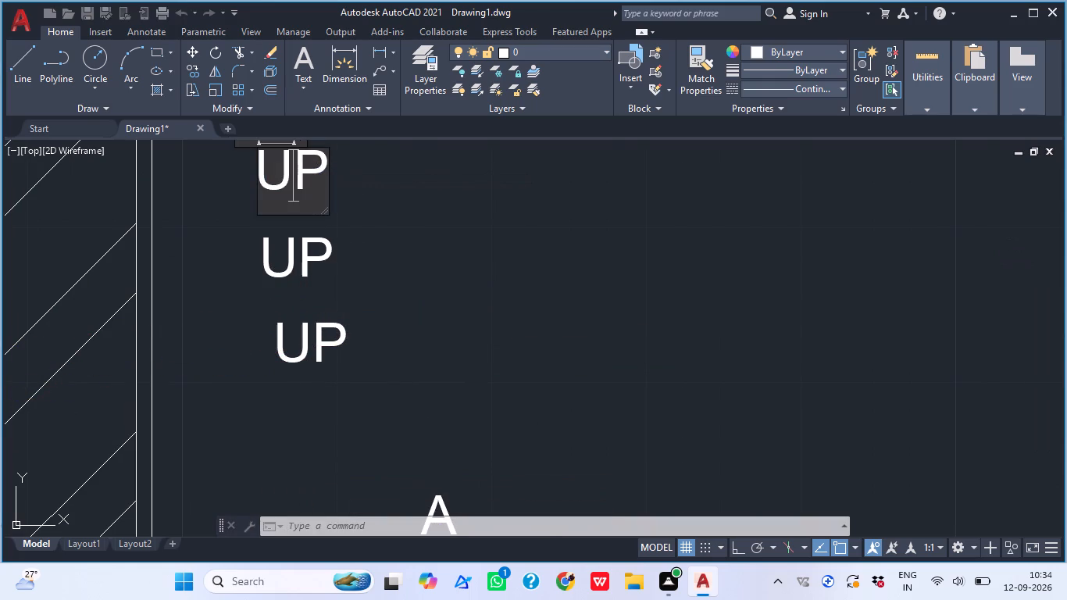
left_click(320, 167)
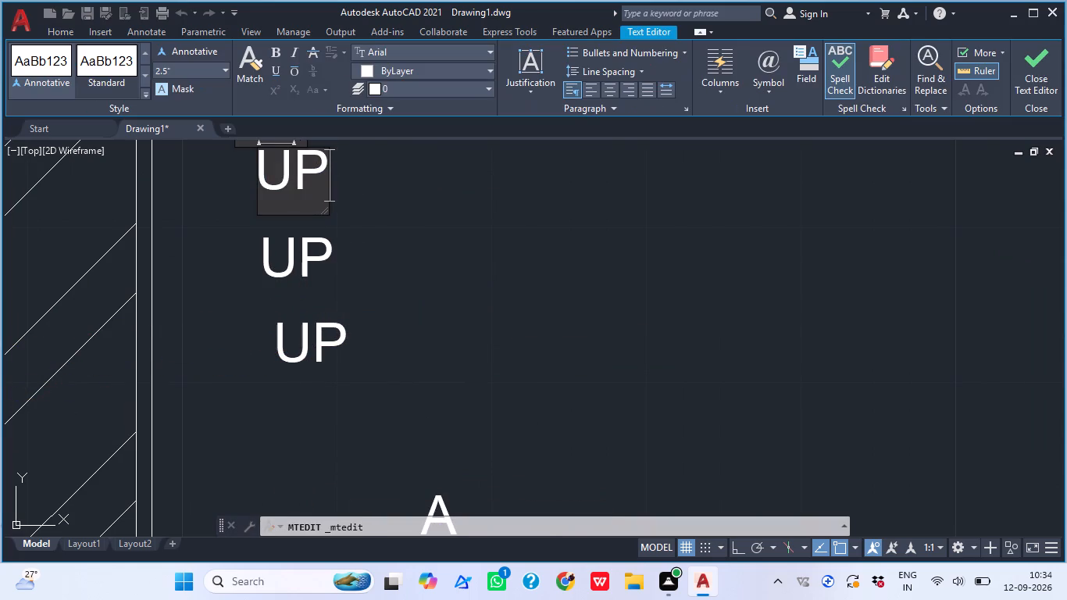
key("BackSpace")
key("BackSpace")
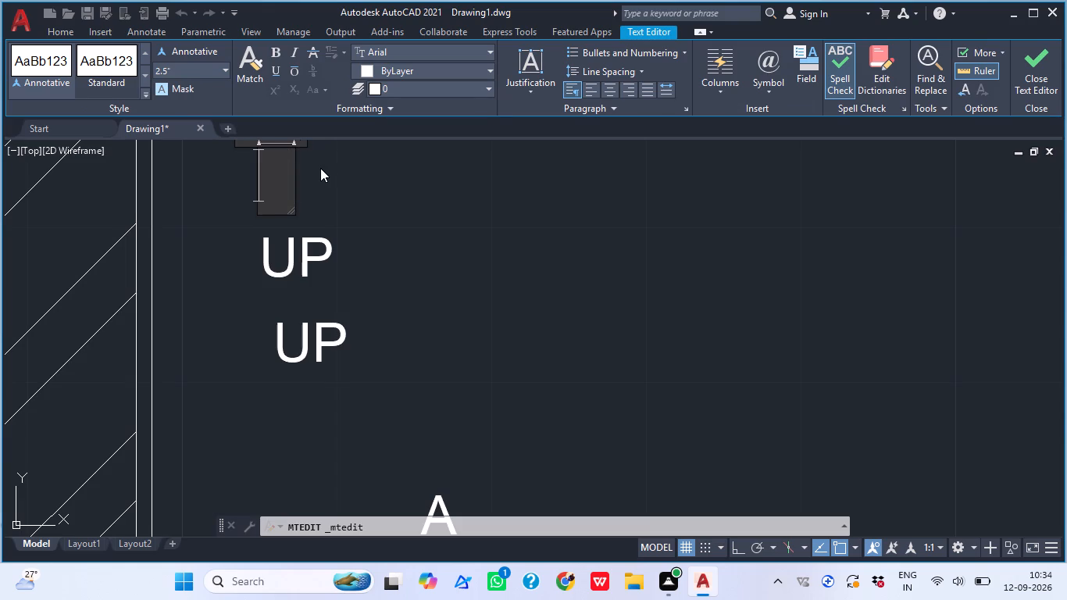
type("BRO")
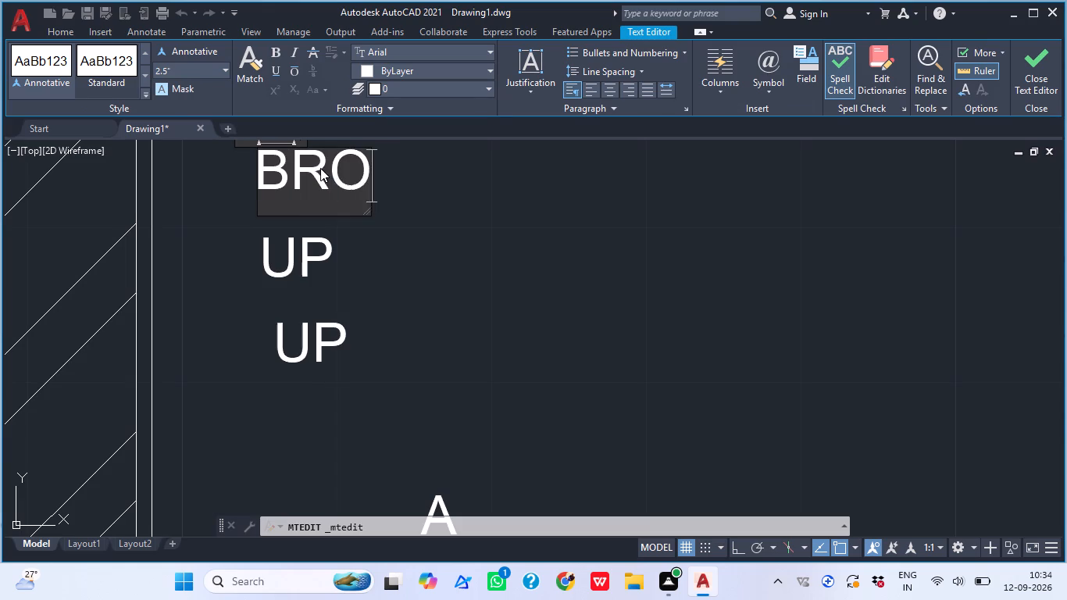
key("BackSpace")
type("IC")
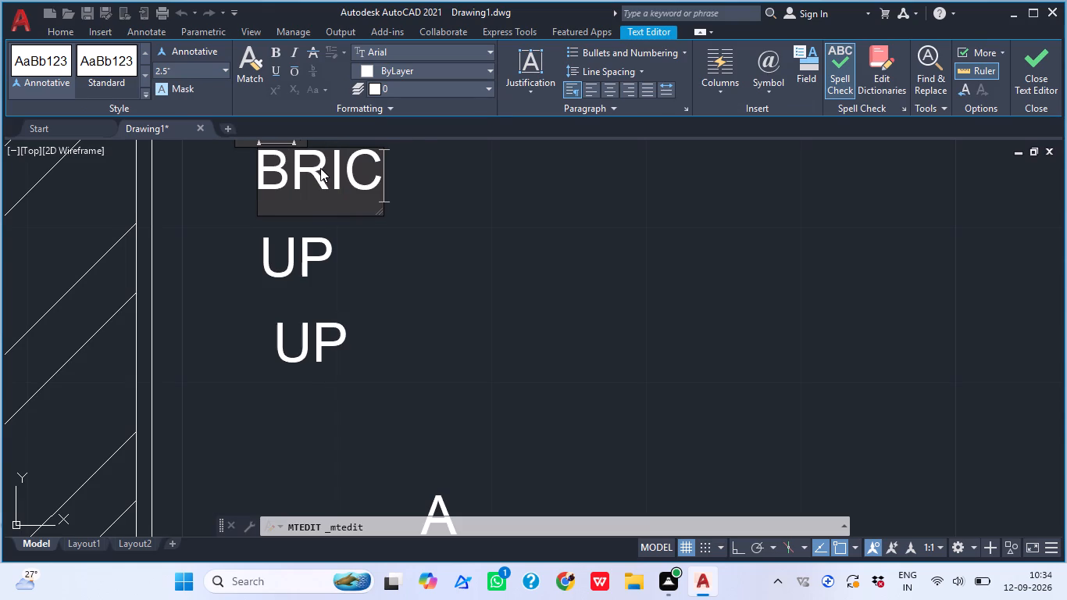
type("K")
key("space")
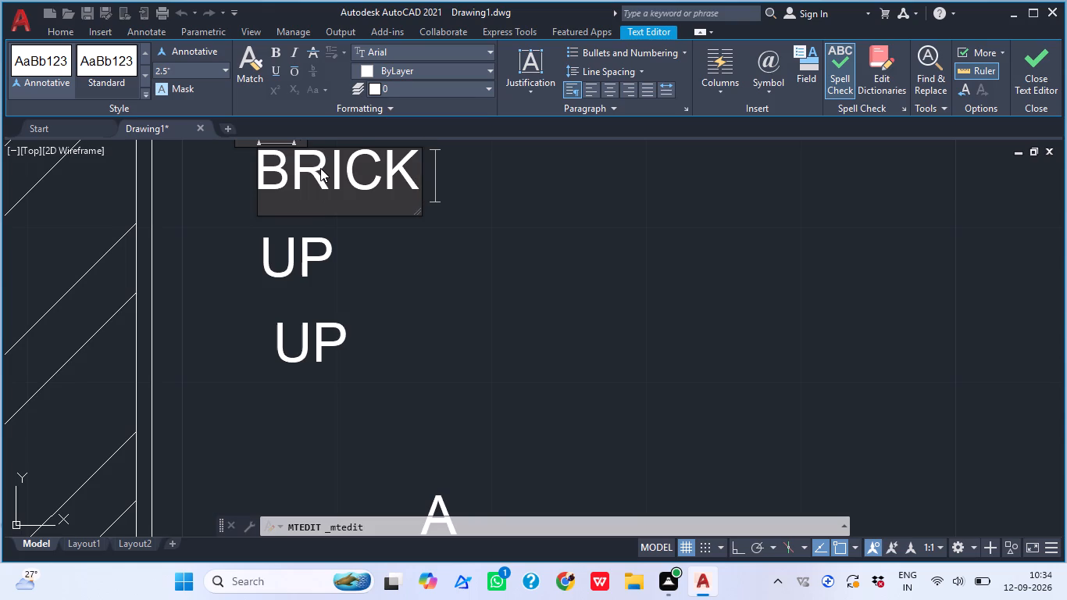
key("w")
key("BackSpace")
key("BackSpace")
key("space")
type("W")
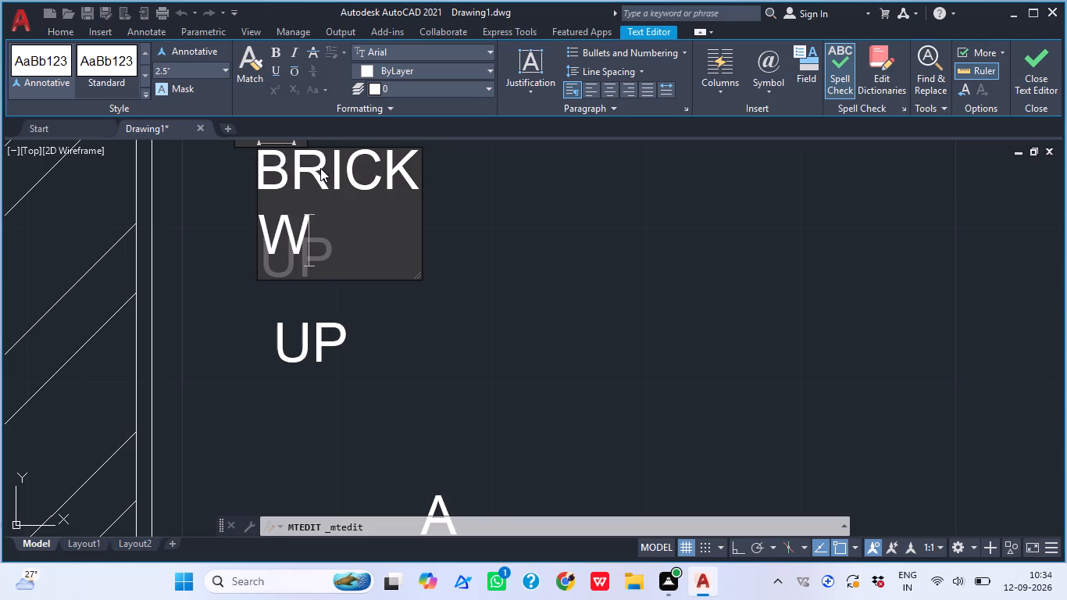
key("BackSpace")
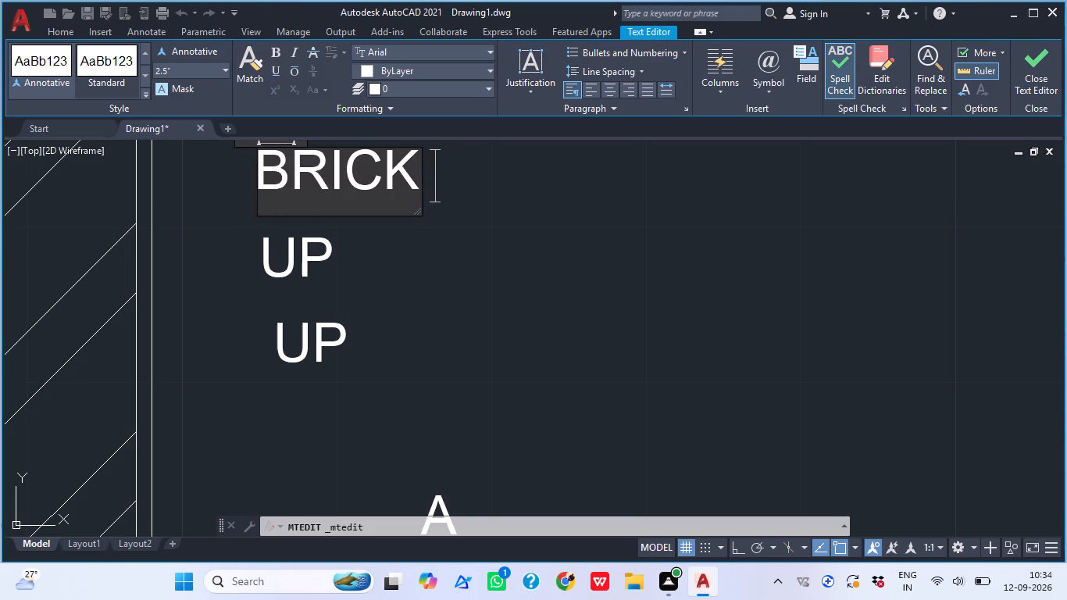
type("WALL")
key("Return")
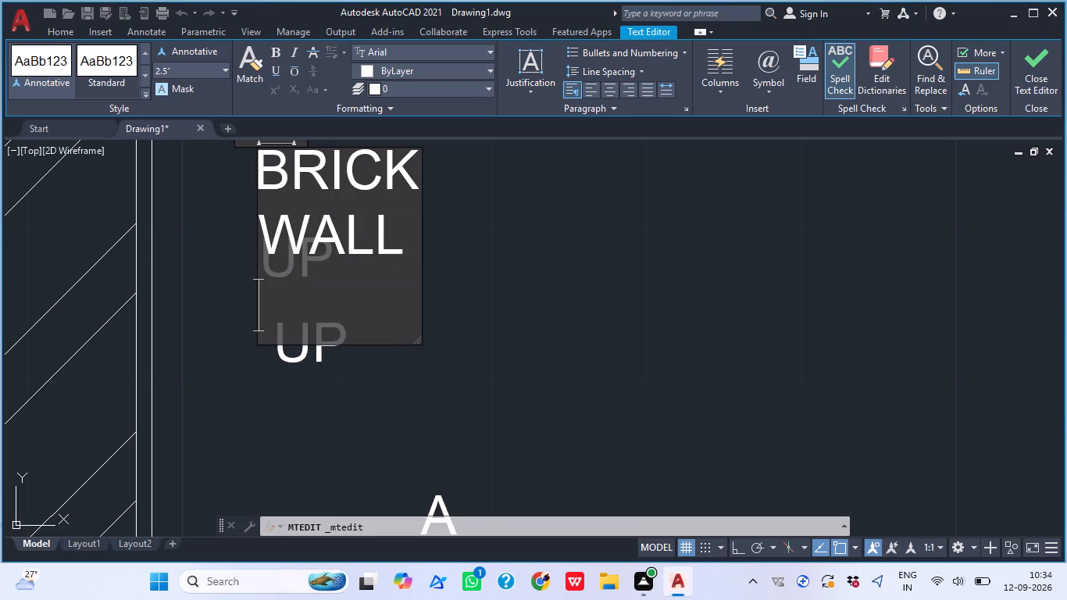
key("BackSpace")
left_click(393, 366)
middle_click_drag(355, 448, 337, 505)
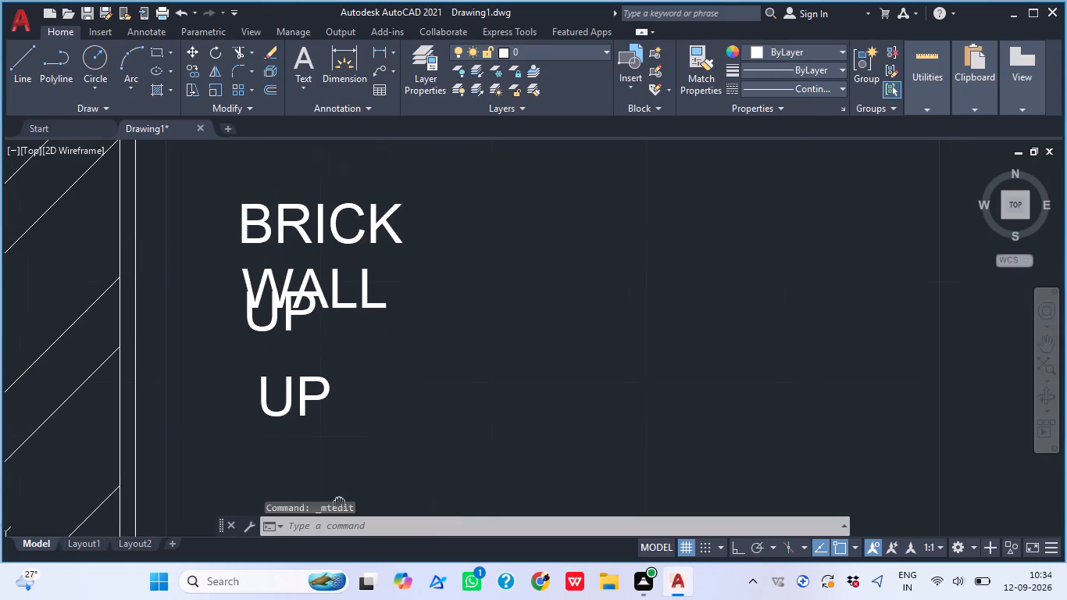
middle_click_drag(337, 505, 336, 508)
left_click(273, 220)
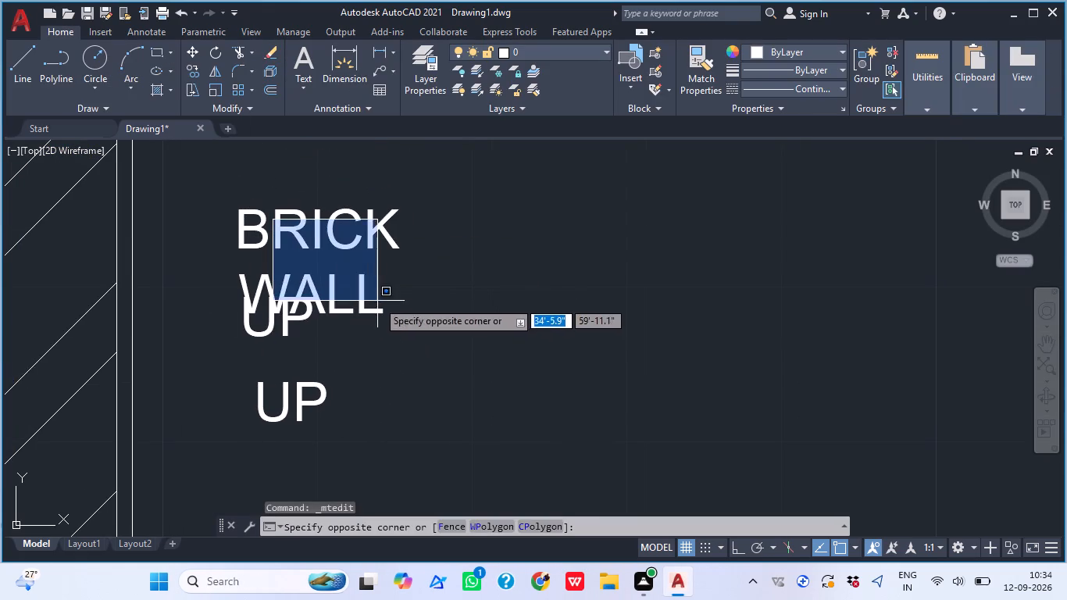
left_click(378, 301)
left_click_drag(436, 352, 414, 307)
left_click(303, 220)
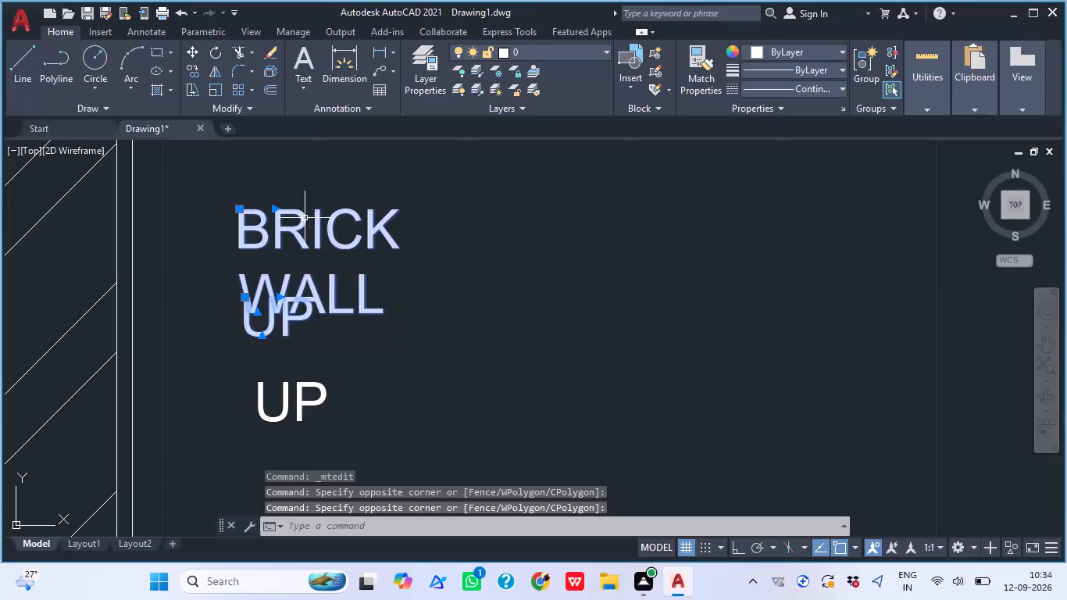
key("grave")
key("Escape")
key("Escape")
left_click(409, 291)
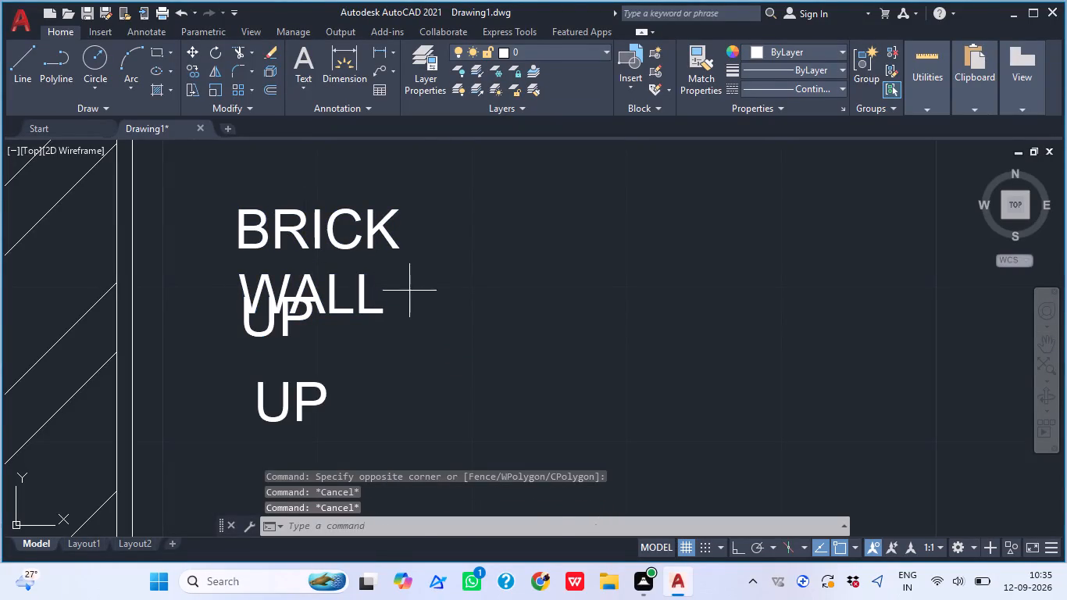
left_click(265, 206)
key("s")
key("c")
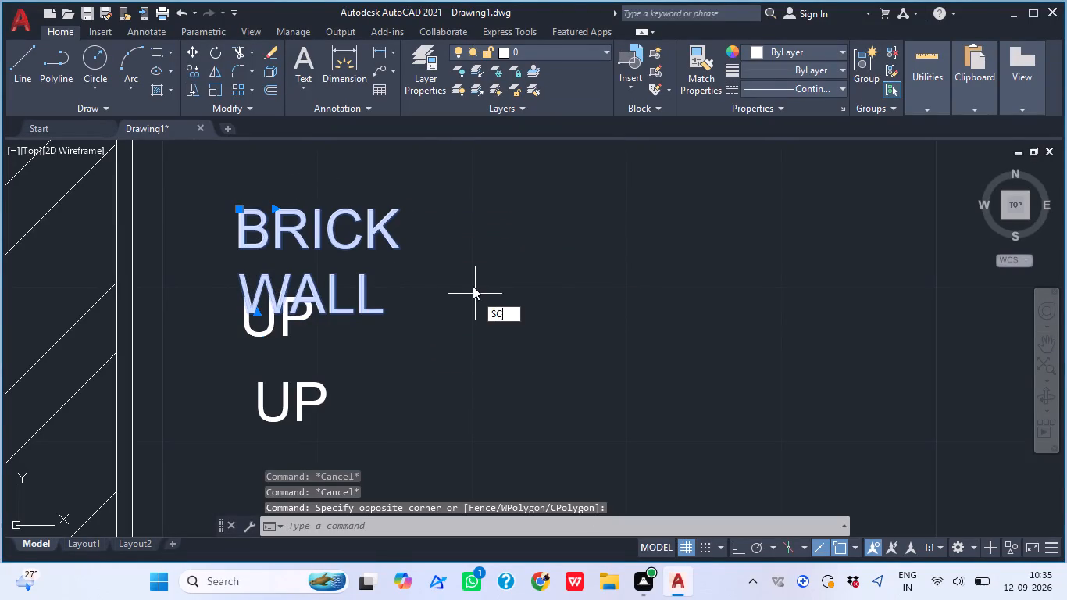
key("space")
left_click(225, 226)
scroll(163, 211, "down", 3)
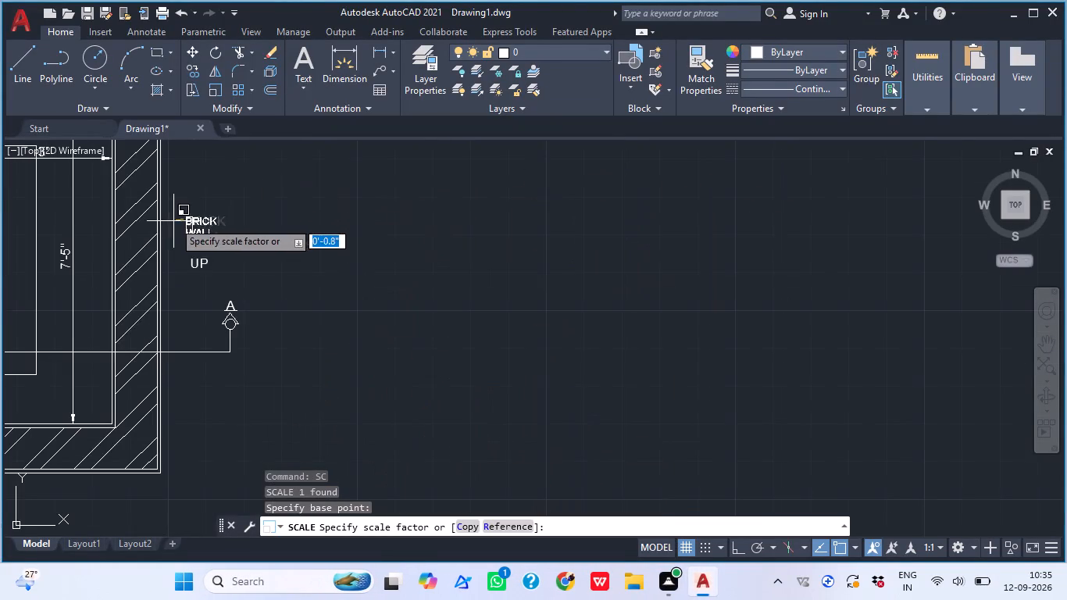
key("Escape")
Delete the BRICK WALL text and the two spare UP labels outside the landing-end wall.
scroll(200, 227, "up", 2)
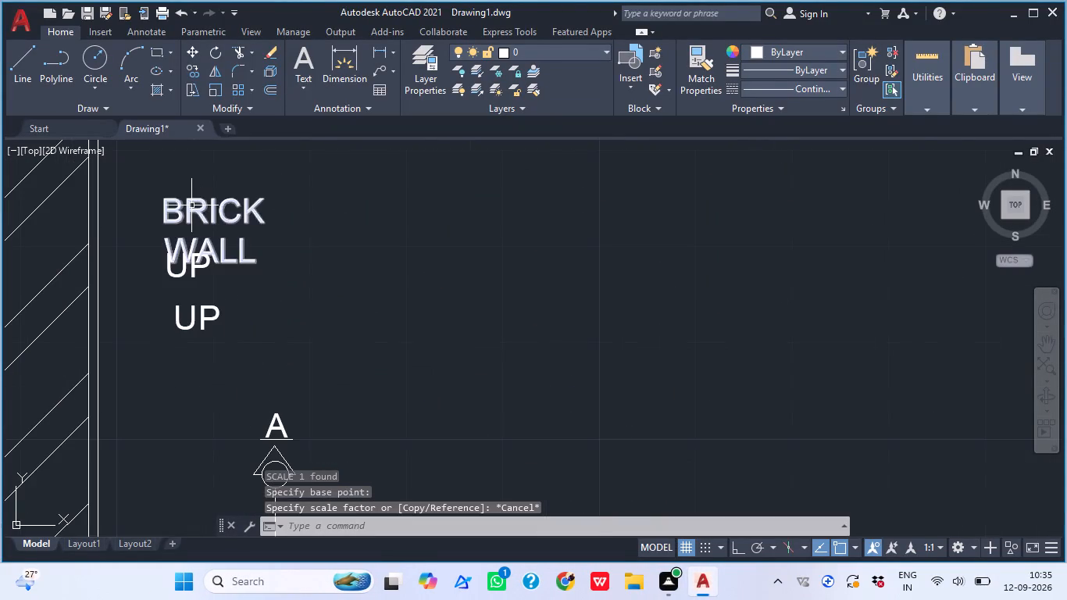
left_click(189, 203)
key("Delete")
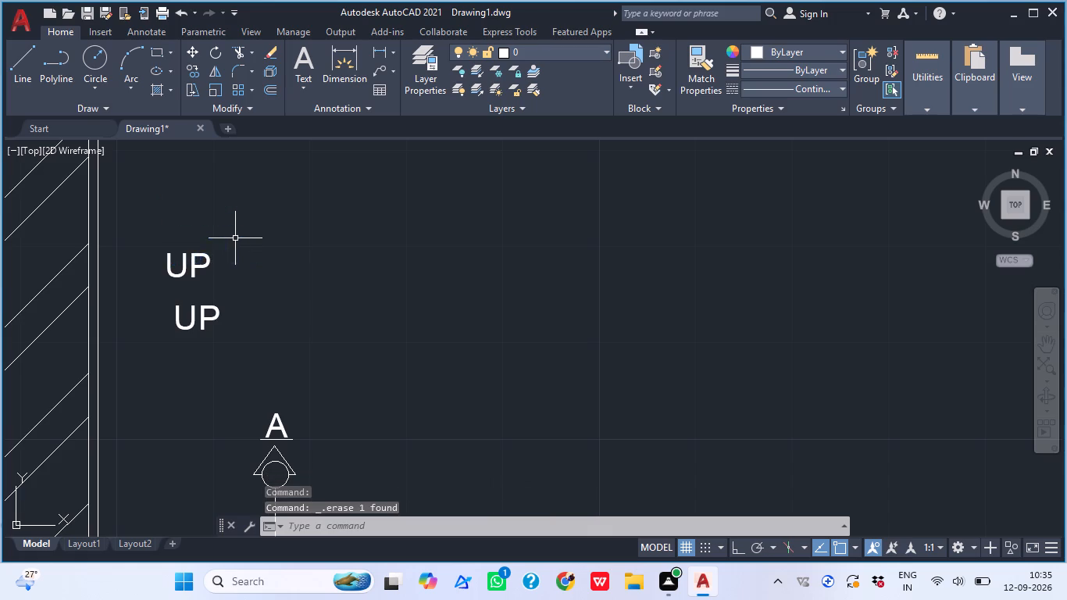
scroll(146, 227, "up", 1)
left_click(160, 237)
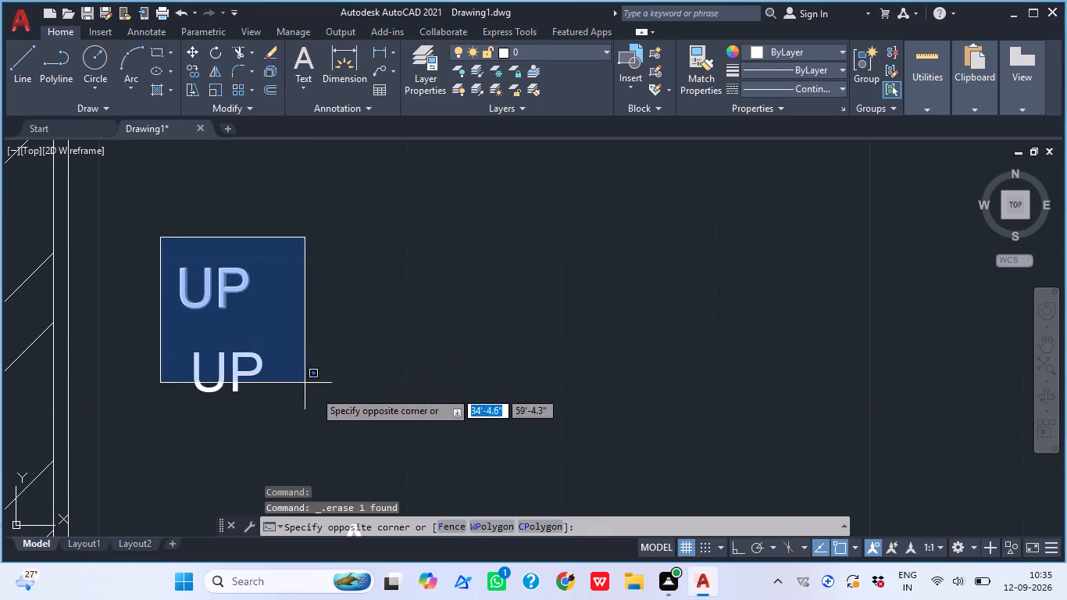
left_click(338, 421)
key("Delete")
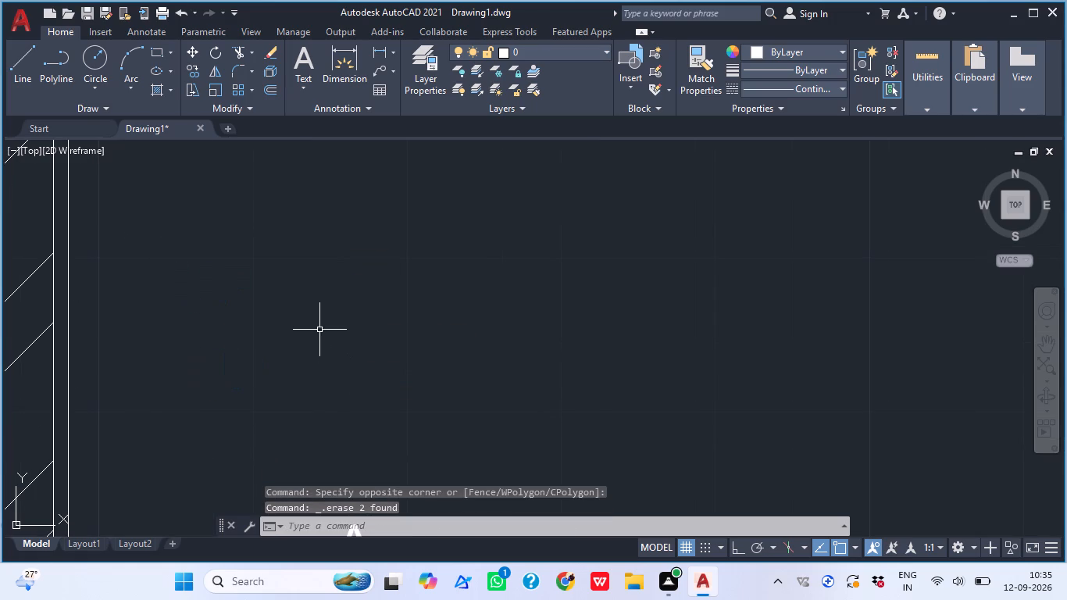
Add horizontal single-line text reading BRICK WALL - 9" just outside the landing-end wall, above the section letter A, with ortho on.
type("RE")
key("x")
key("t")
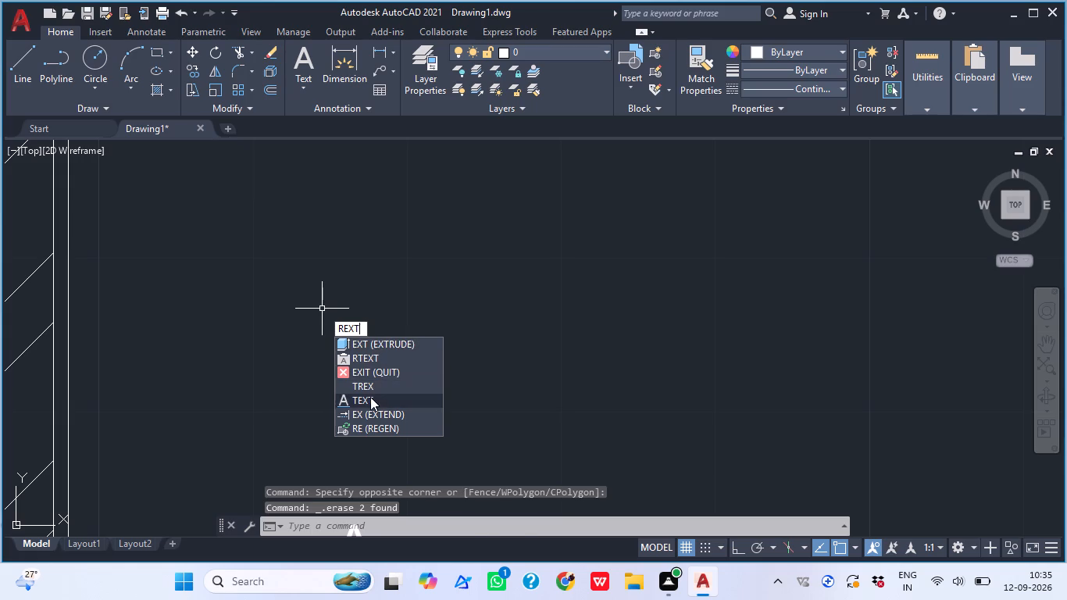
left_click(370, 397)
scroll(228, 281, "down", 2)
scroll(230, 273, "up", 2)
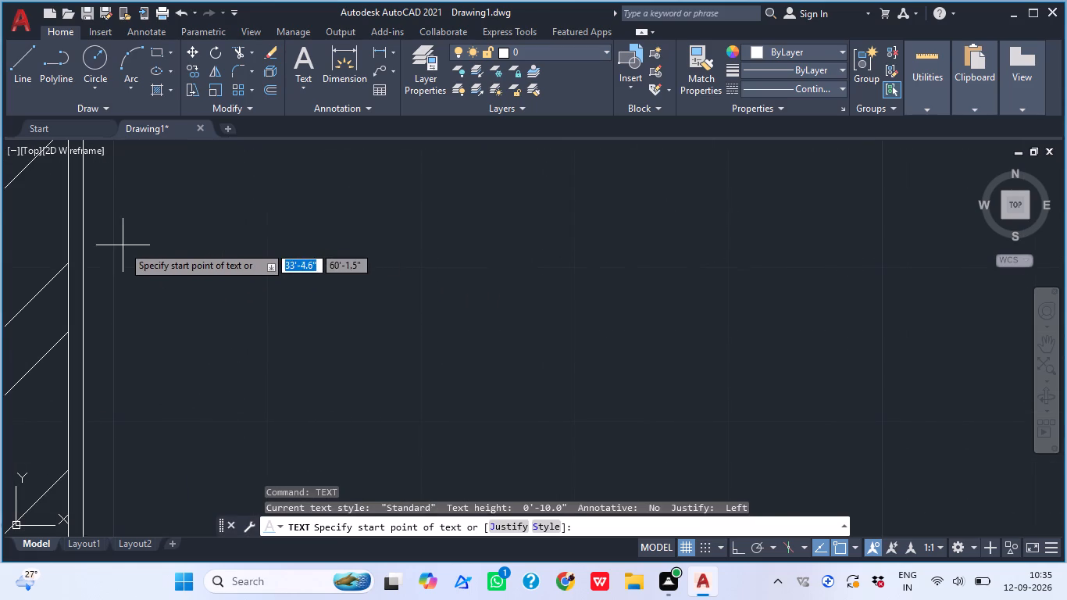
left_click(142, 233)
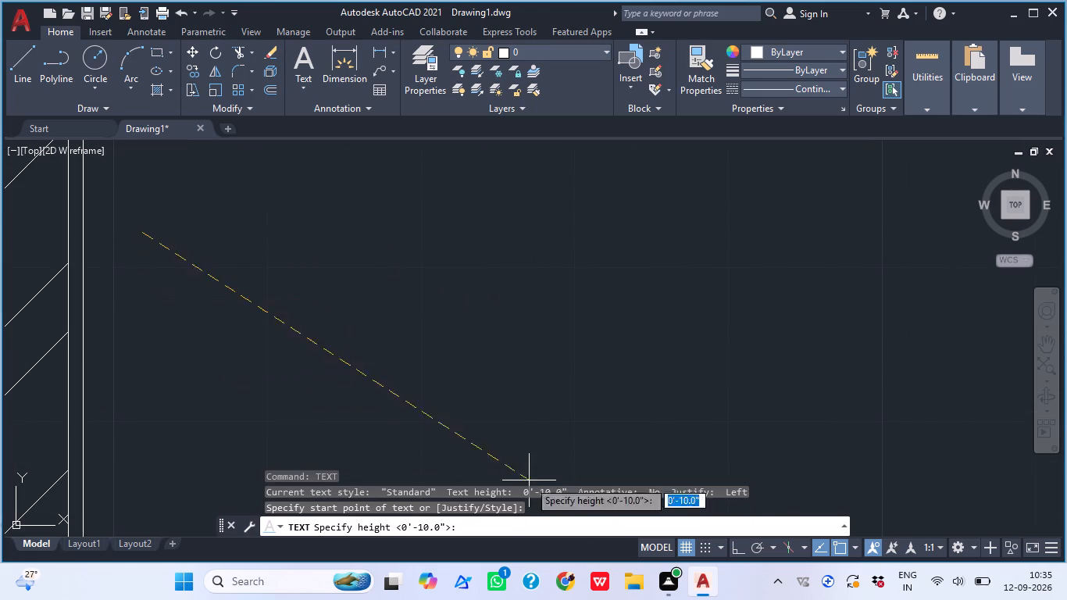
left_click(737, 545)
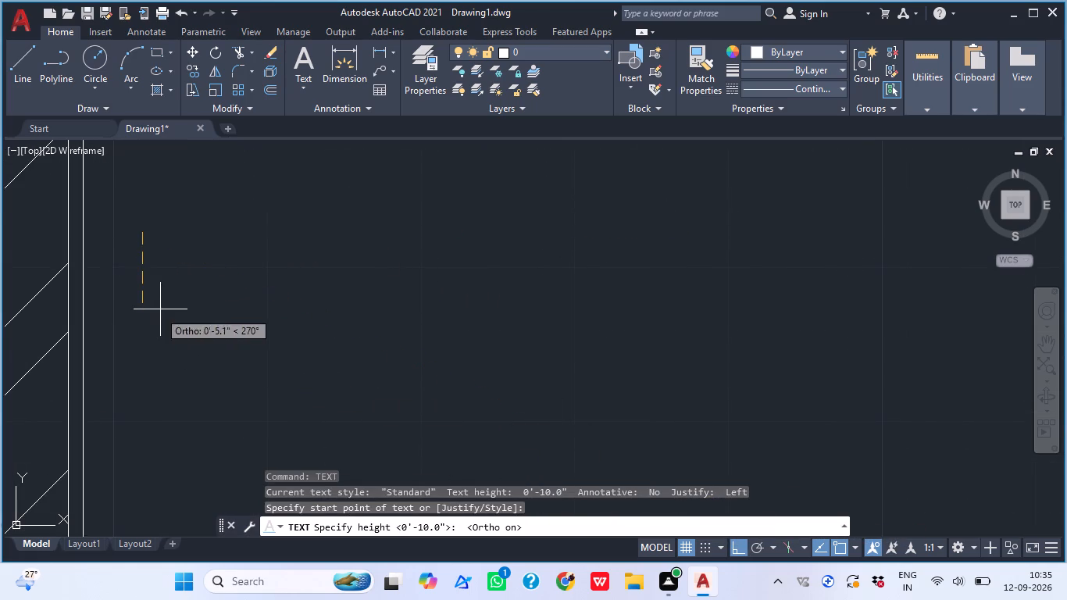
scroll(136, 232, "up", 2)
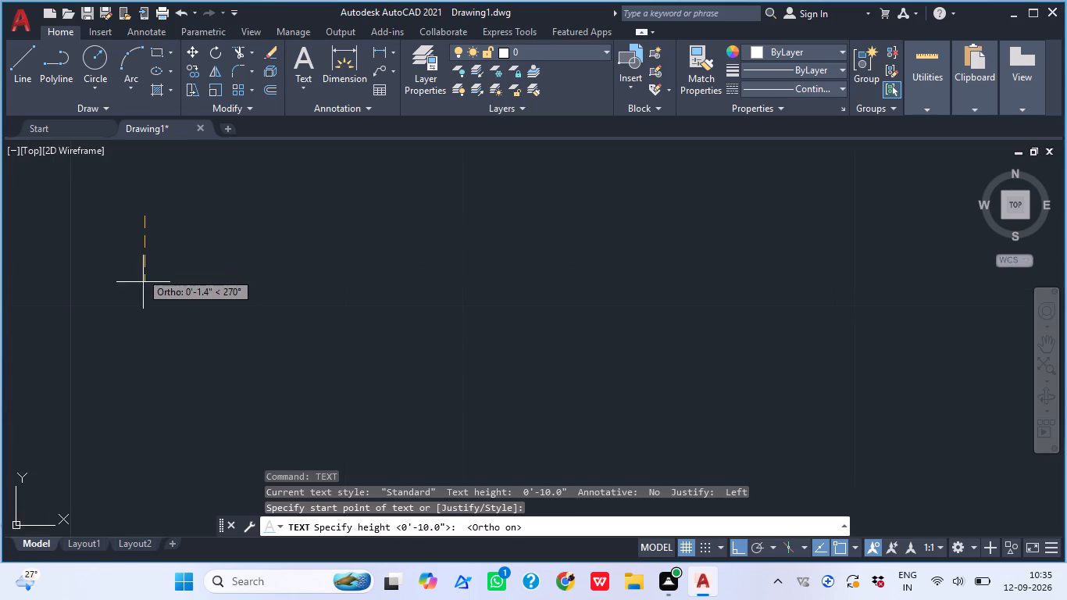
left_click(146, 286)
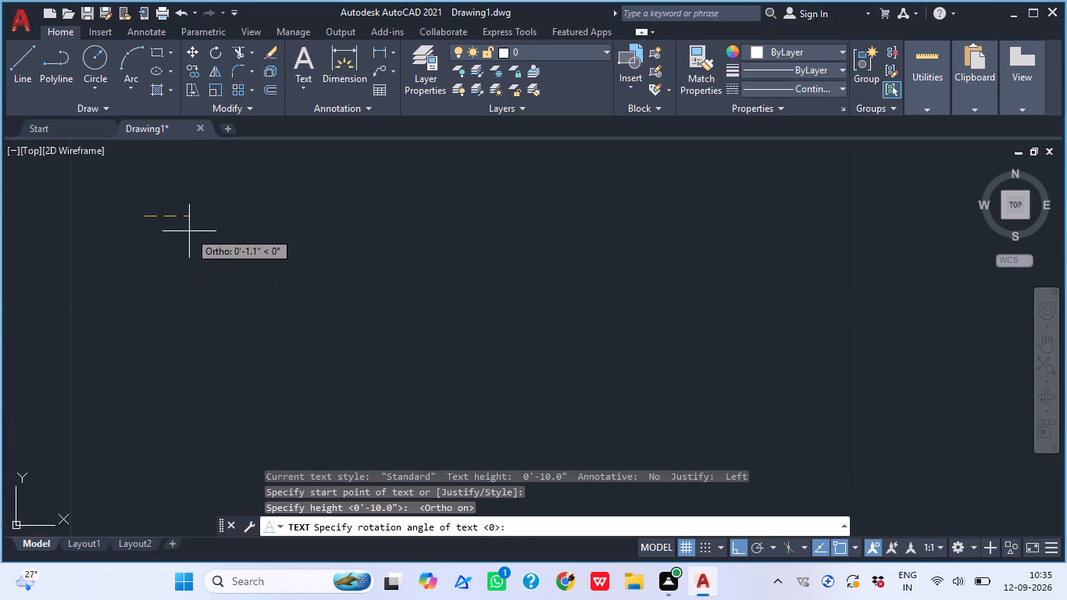
left_click(189, 230)
scroll(194, 276, "down", 1)
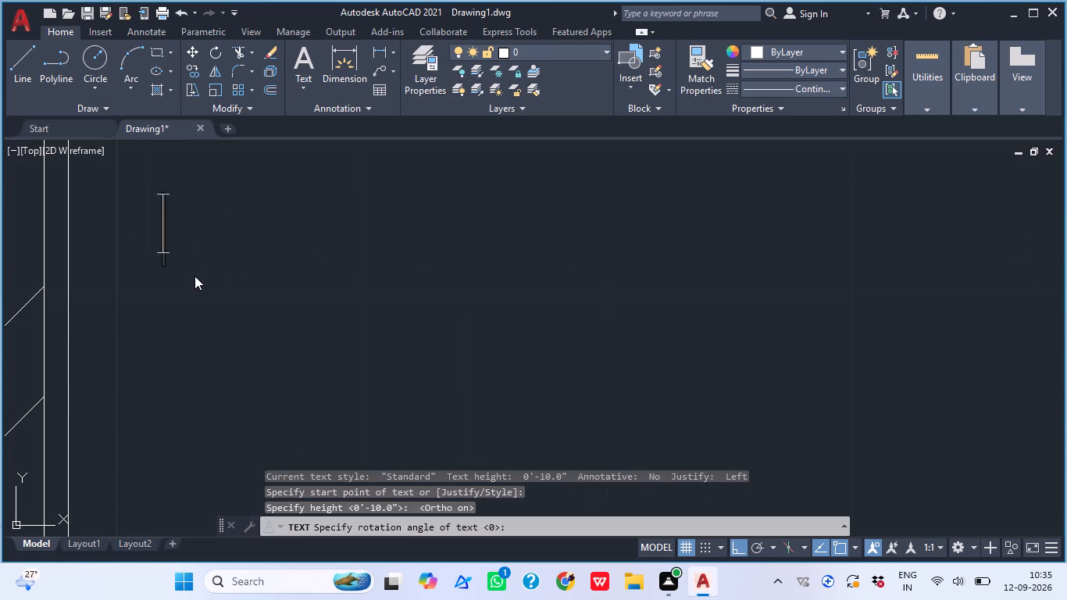
key("b")
type("RICK Q")
key("BackSpace")
type("WALL")
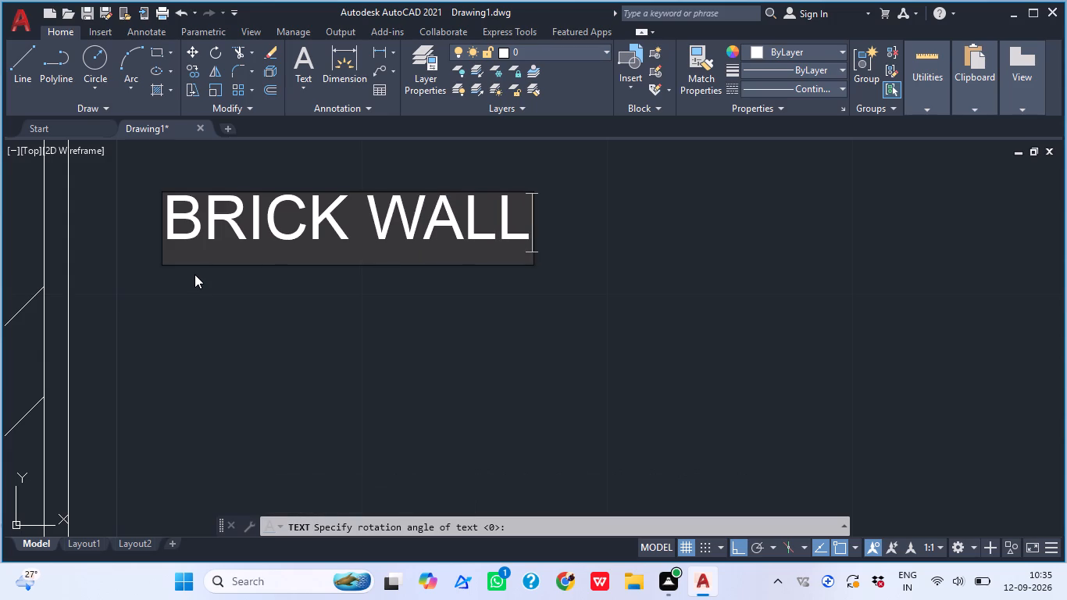
key("space")
type("-")
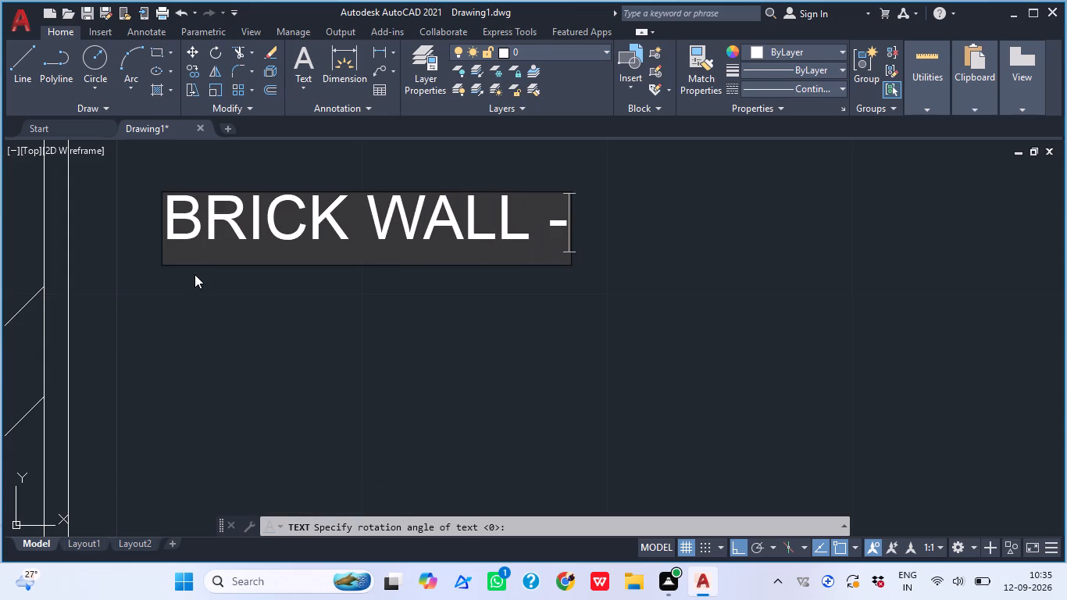
key("space")
type("9\"")
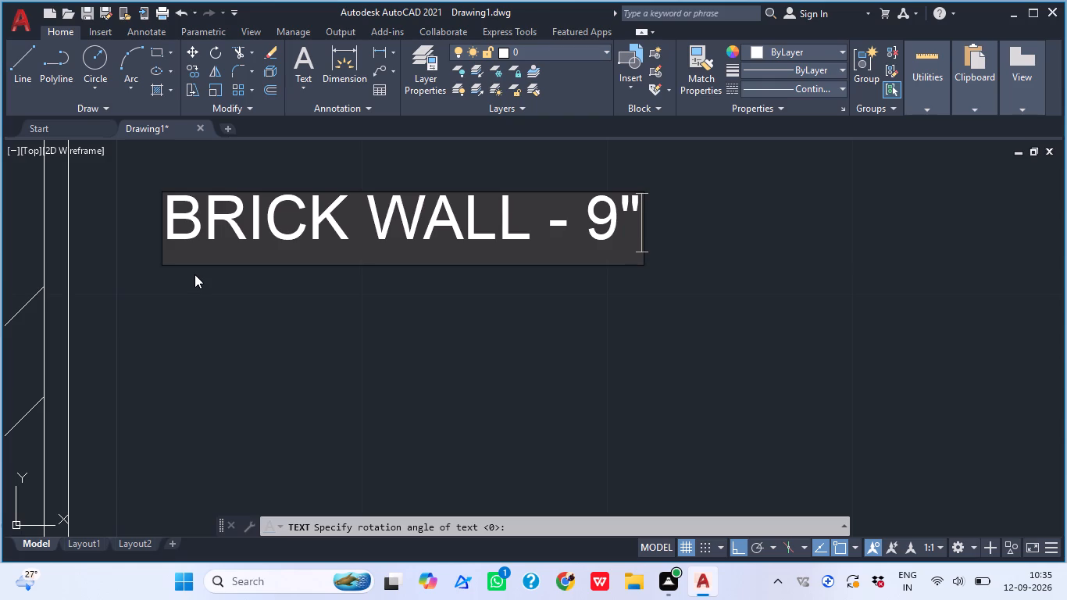
left_click(555, 377)
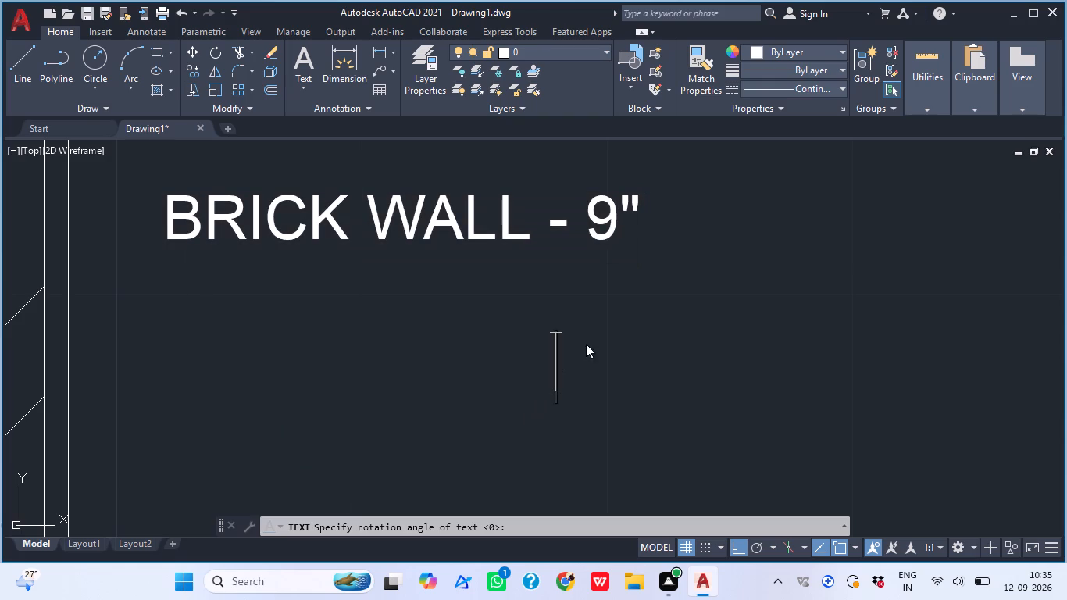
key("Escape")
Copy the BRICK WALL - 9" text twice straight down, with the lower copy about 9" below the original.
scroll(334, 266, "down", 3)
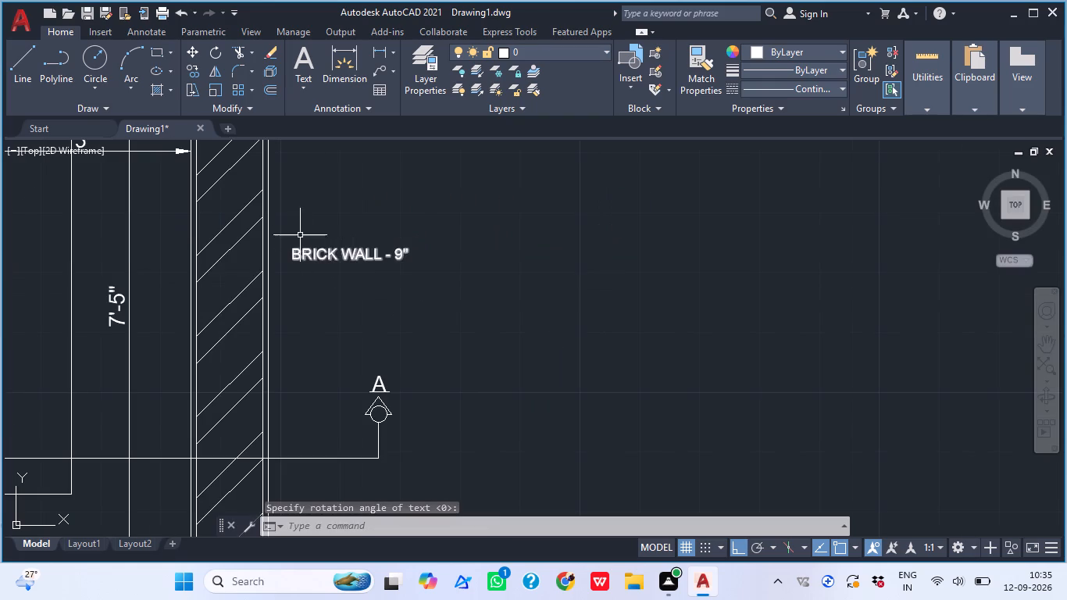
left_click(290, 225)
left_click(424, 288)
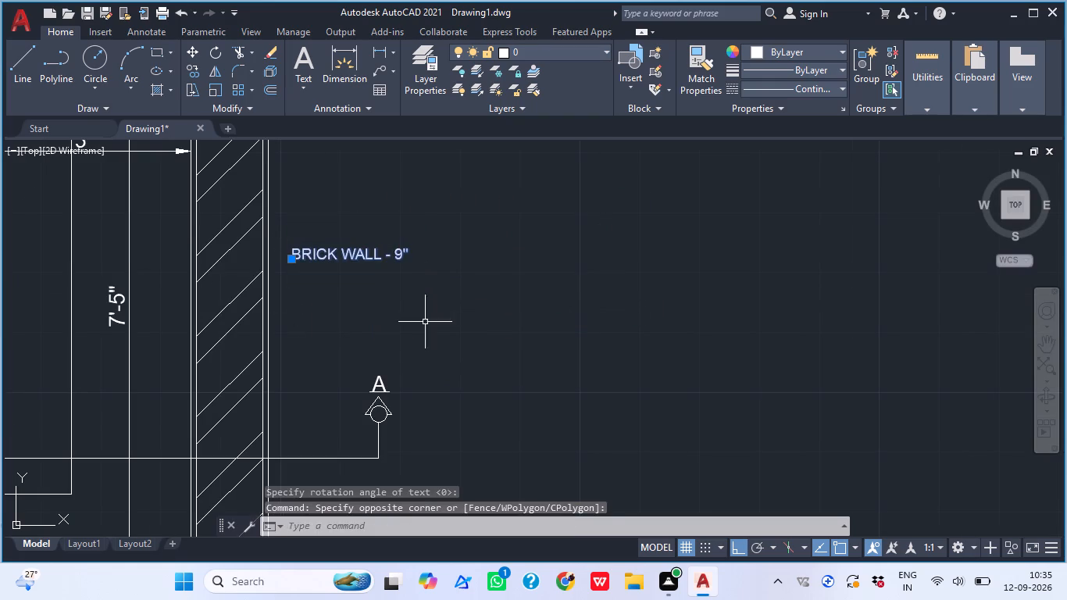
type("CO")
key("space")
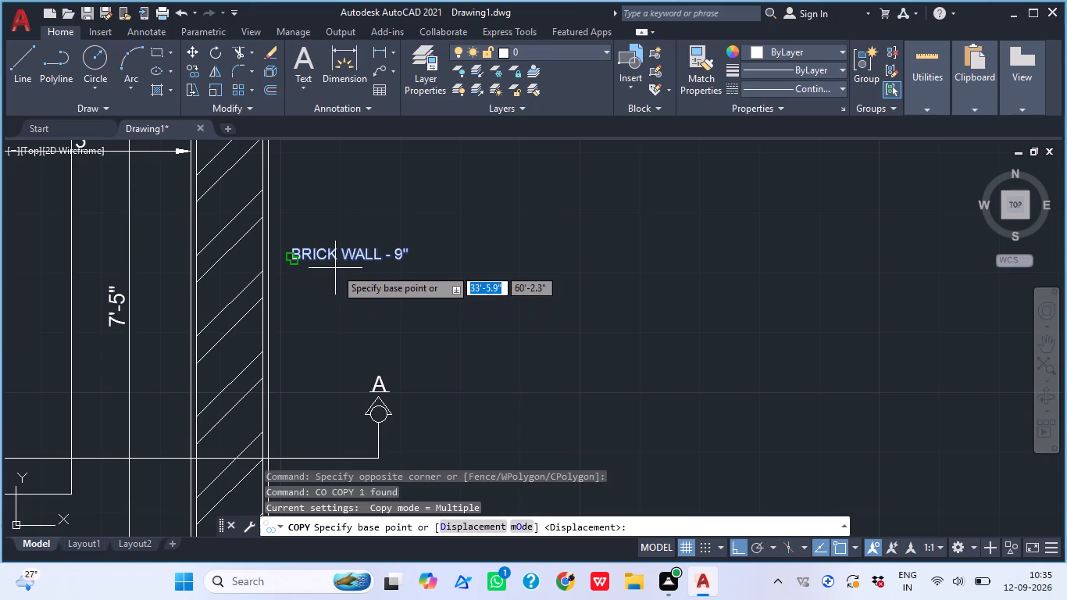
left_click(334, 256)
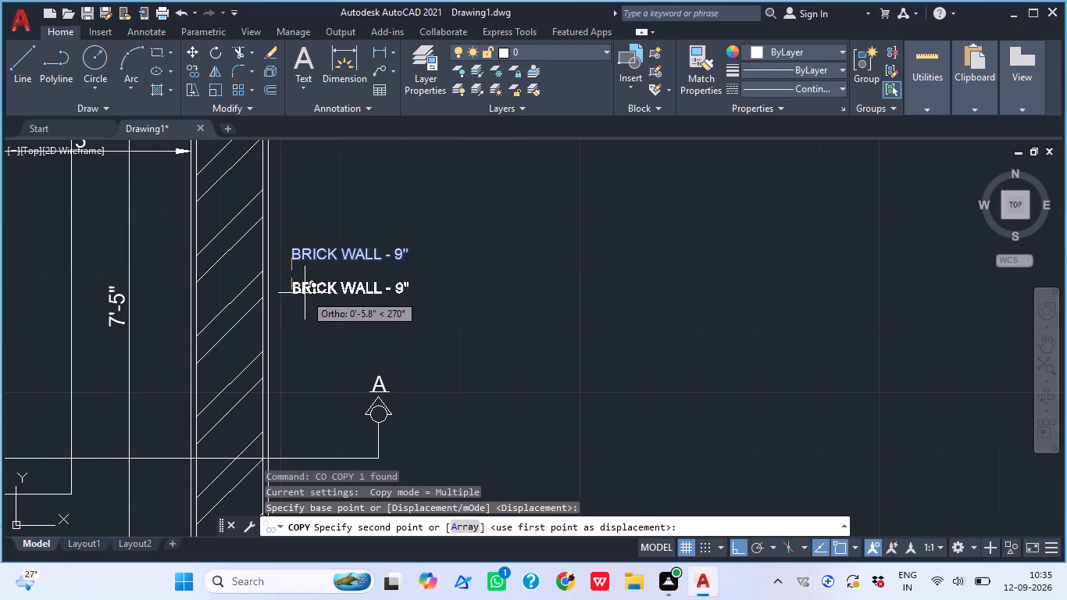
scroll(305, 292, "up", 2)
left_click(304, 284)
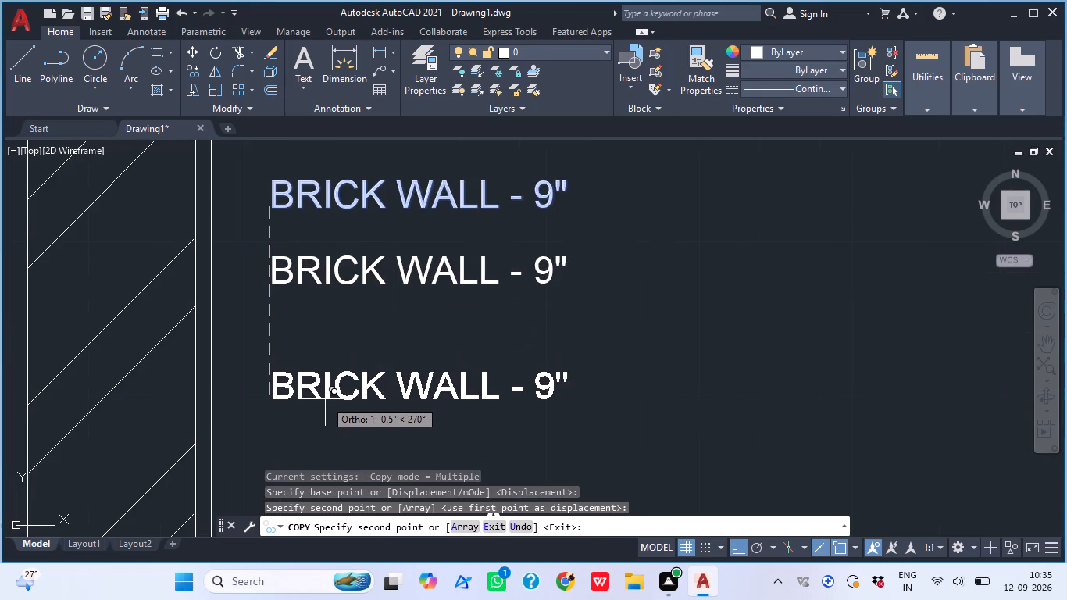
left_click(344, 347)
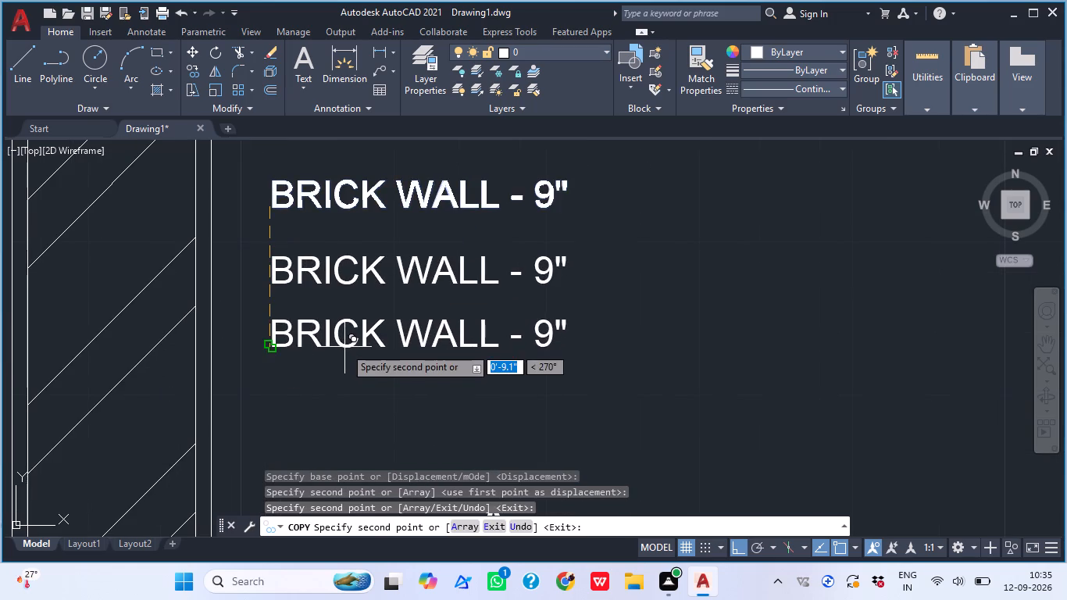
key("Escape")
Change the middle BRICK WALL - 9" copy to CEMENT.
left_click(344, 252)
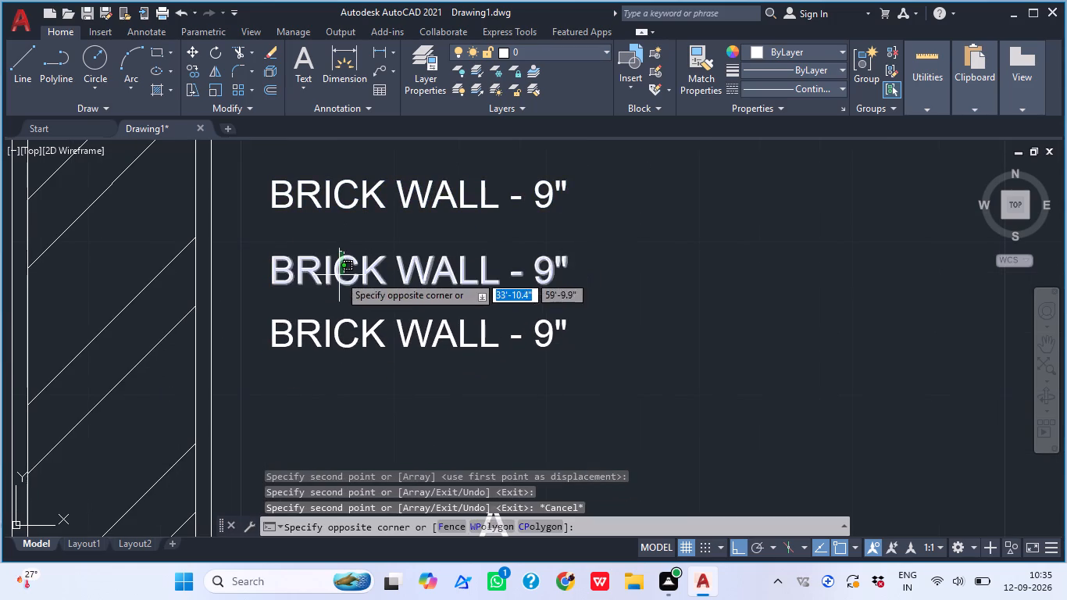
double_click(337, 285)
left_click(337, 285)
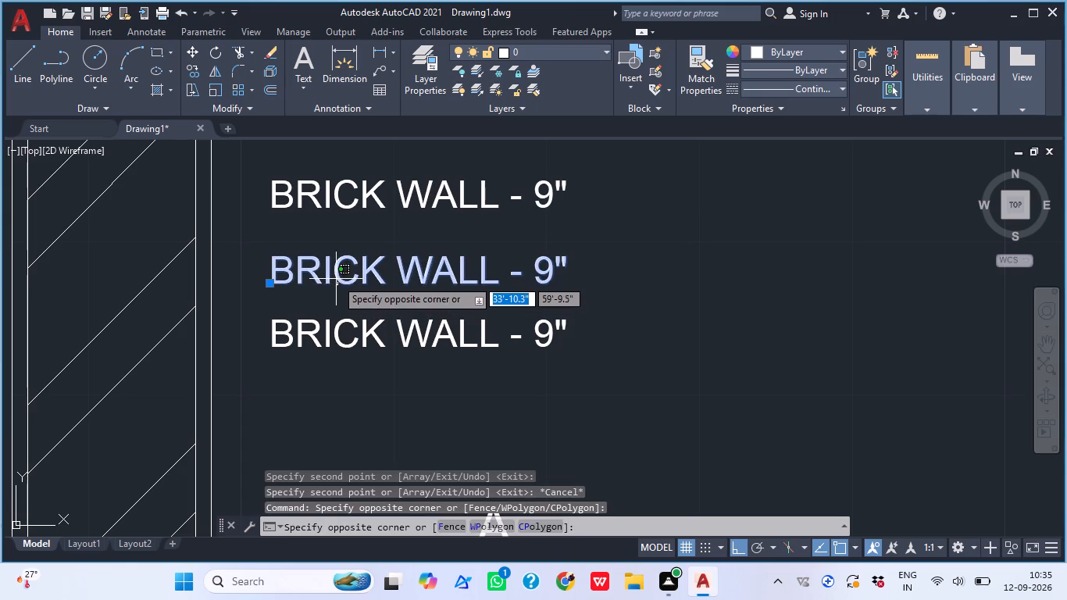
double_click(336, 279)
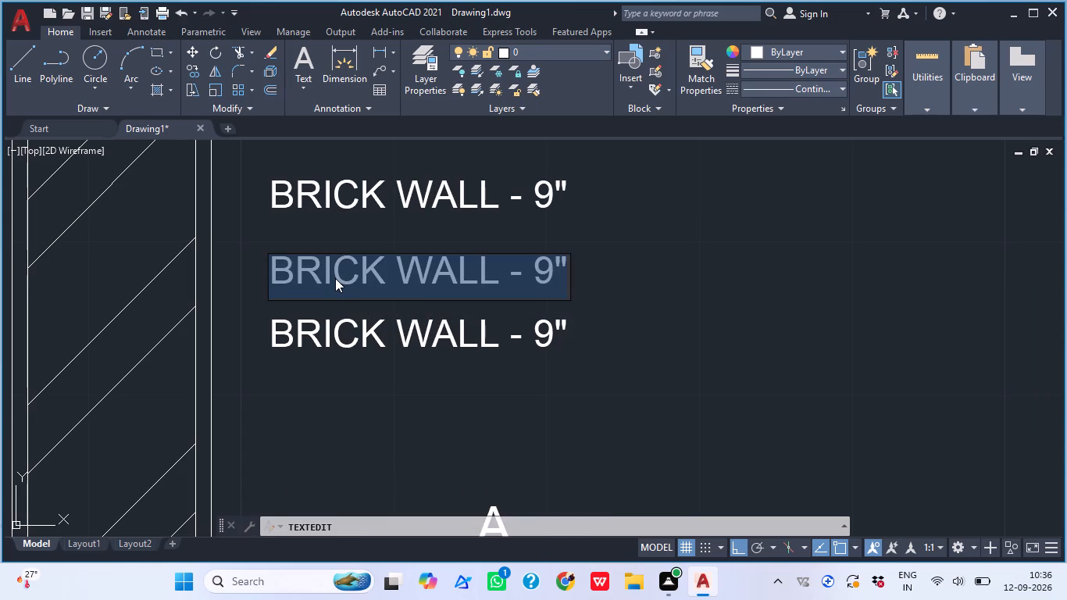
type("CEMENT")
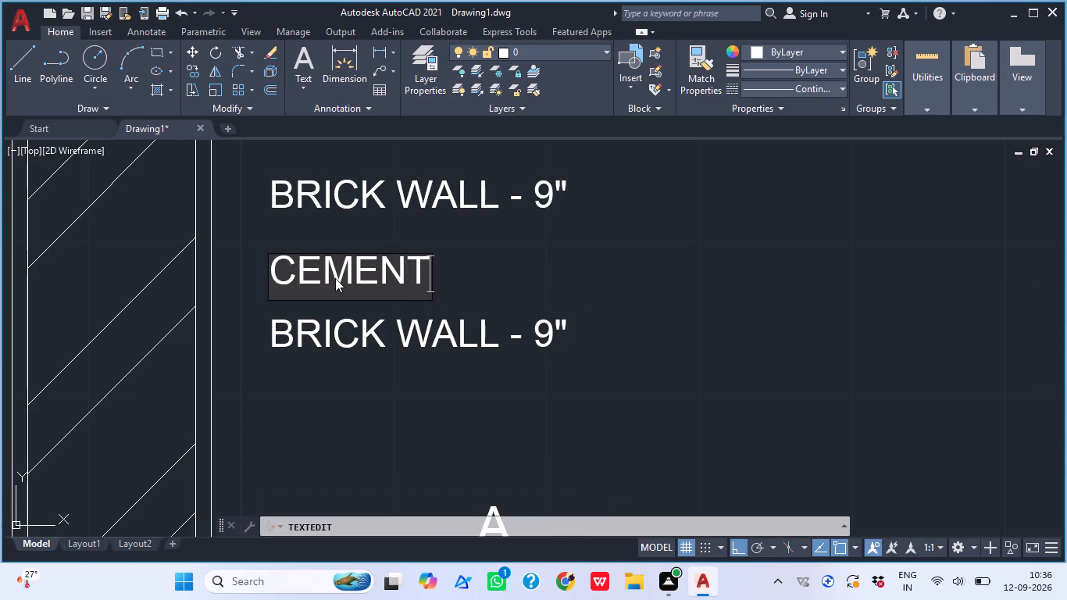
left_click(397, 398)
Change the bottom BRICK WALL - 9" copy to PLASTER - .75".
double_click(374, 346)
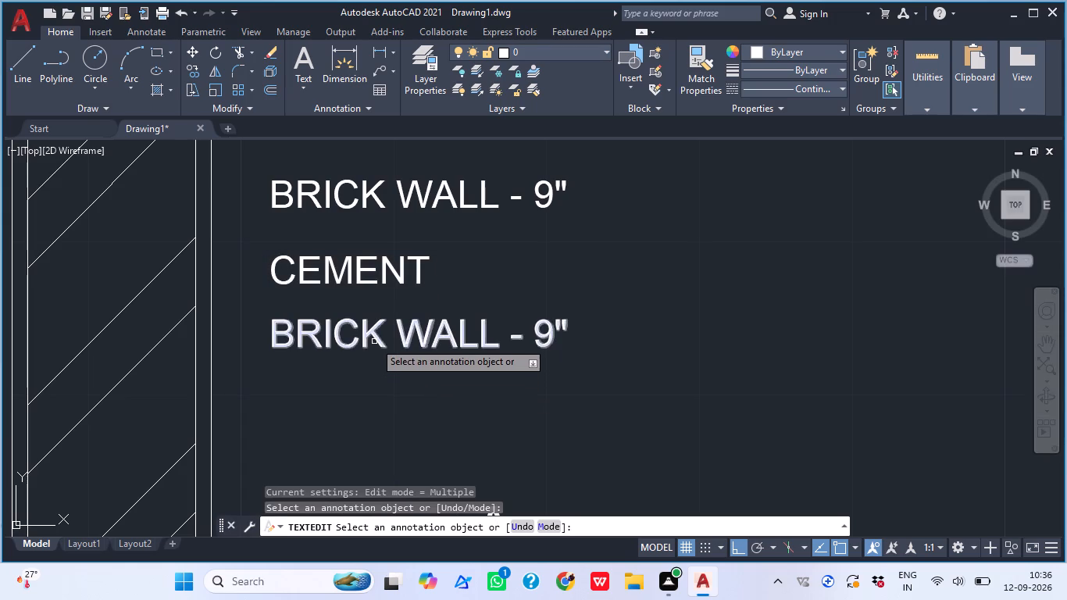
left_click(366, 336)
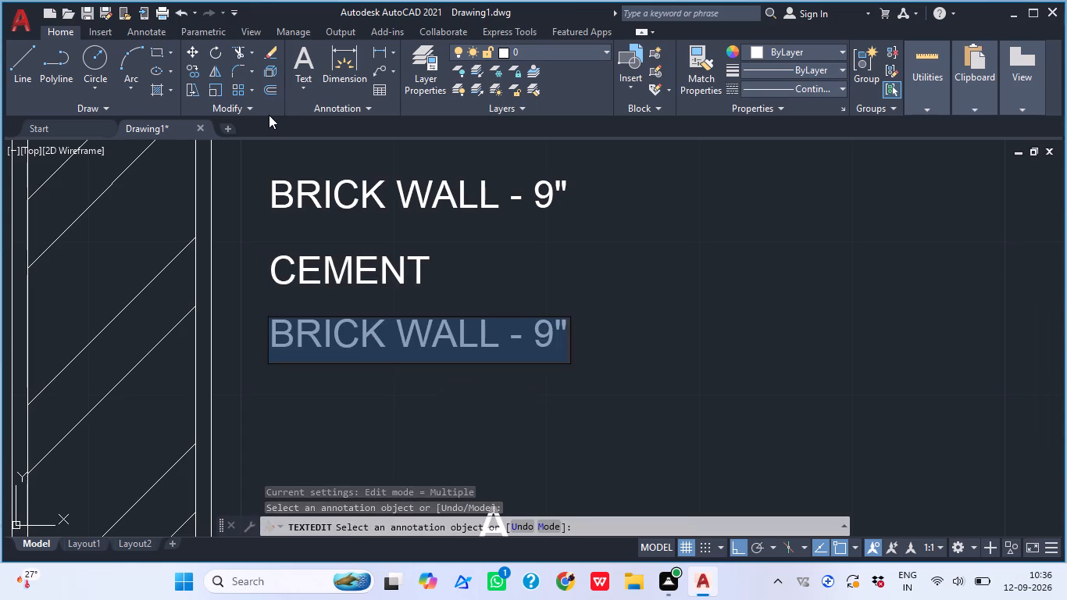
type("P;")
key("BackSpace")
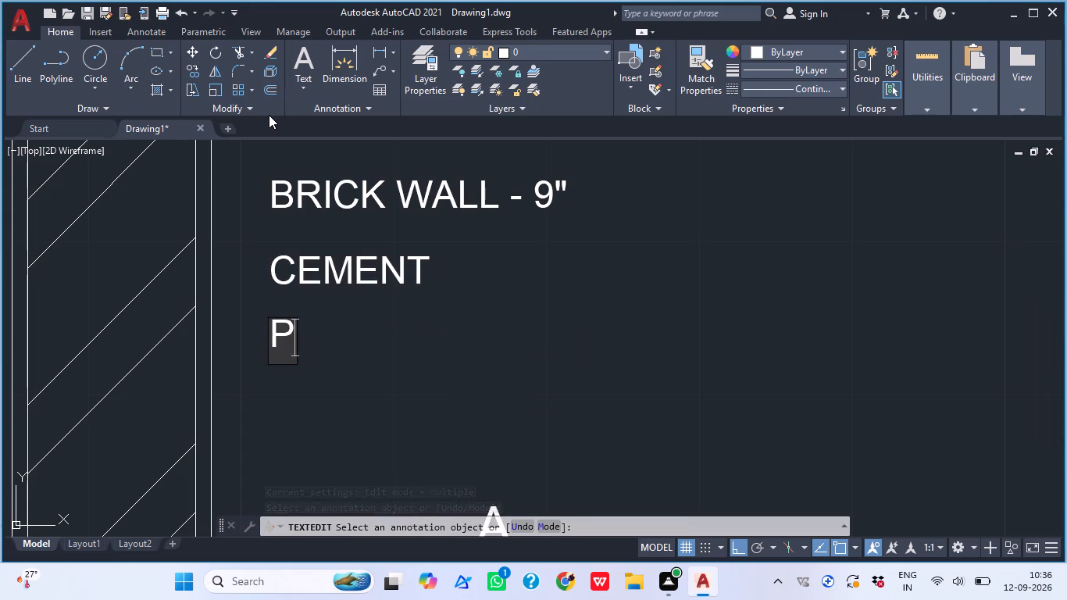
type("LASTER")
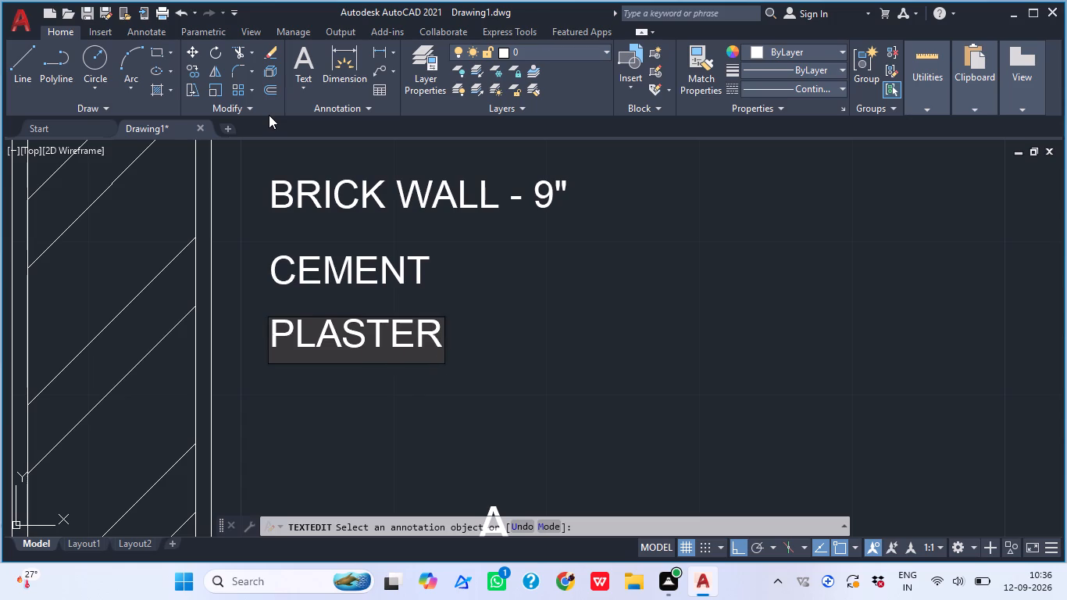
key("space")
type("-N")
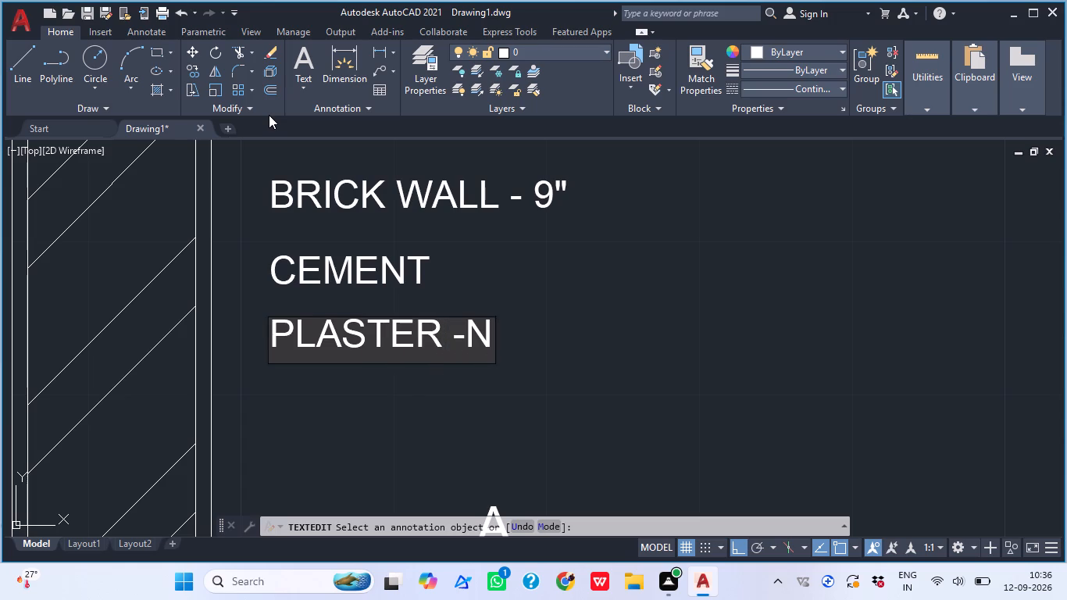
key("BackSpace")
key("space")
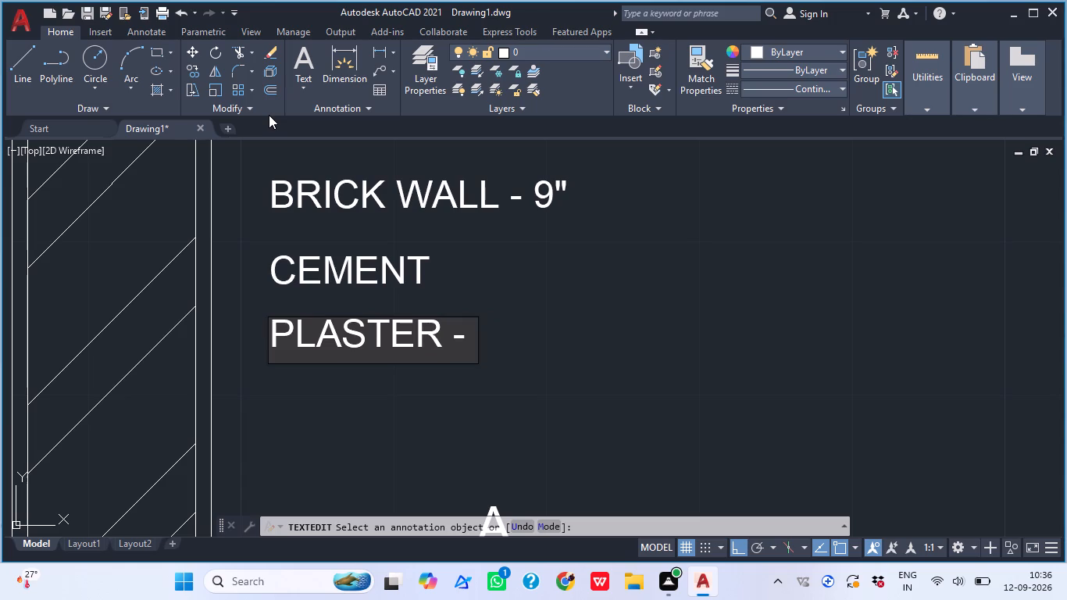
key("period")
type("75")
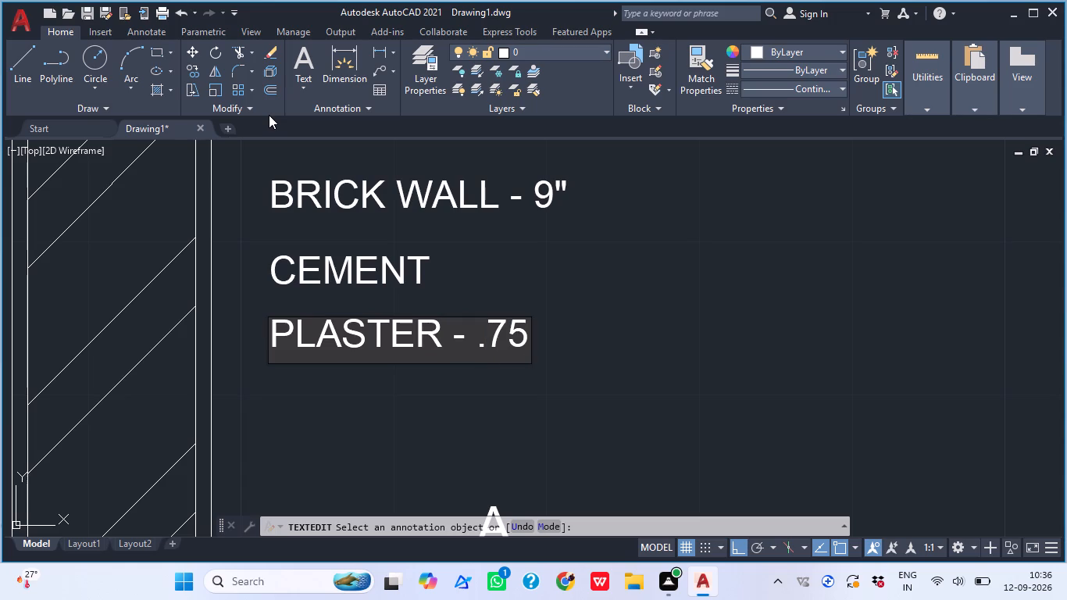
key("shift+quotedbl")
left_click(275, 419)
key("Escape")
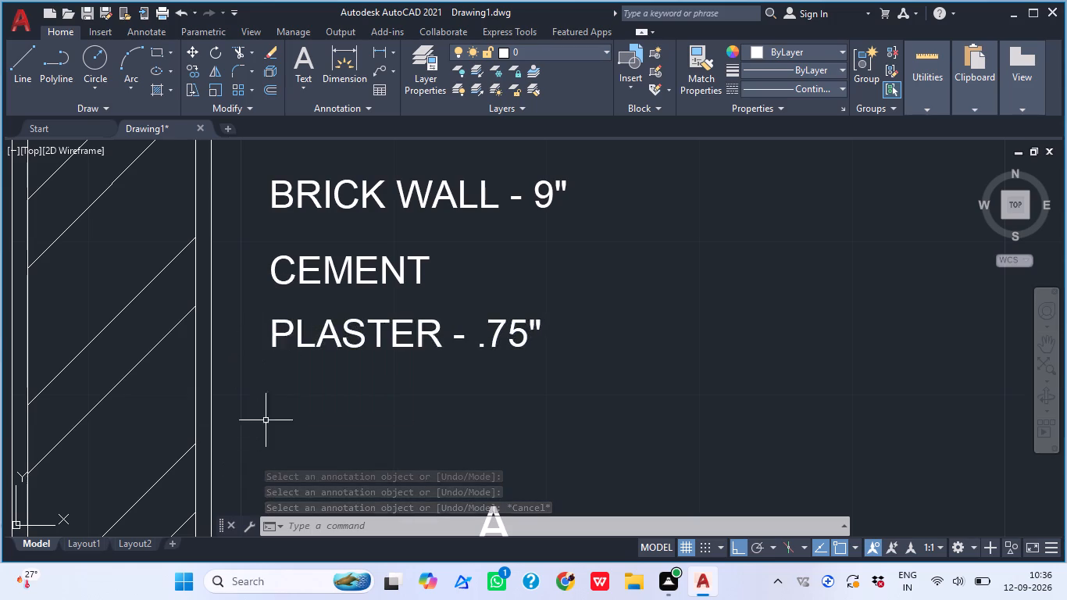
Examine the whole staircase plan, then the upper flight with its dimensions, walking line and the new wall notes.
scroll(299, 405, "down", 1)
middle_click_drag(355, 384, 394, 346)
scroll(390, 276, "down", 5)
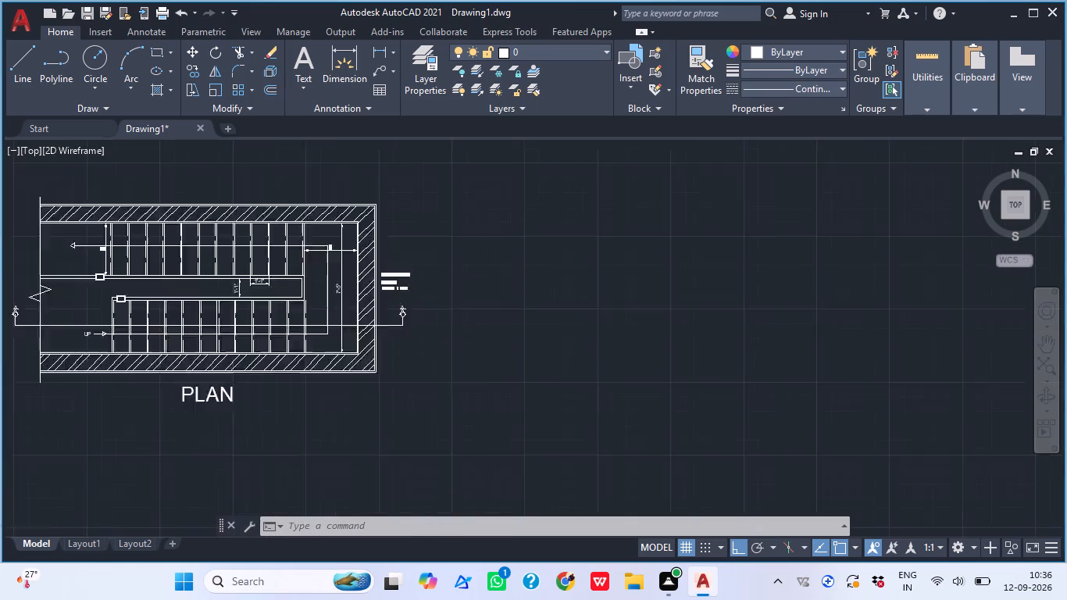
middle_click_drag(441, 344, 480, 365)
scroll(282, 397, "up", 1)
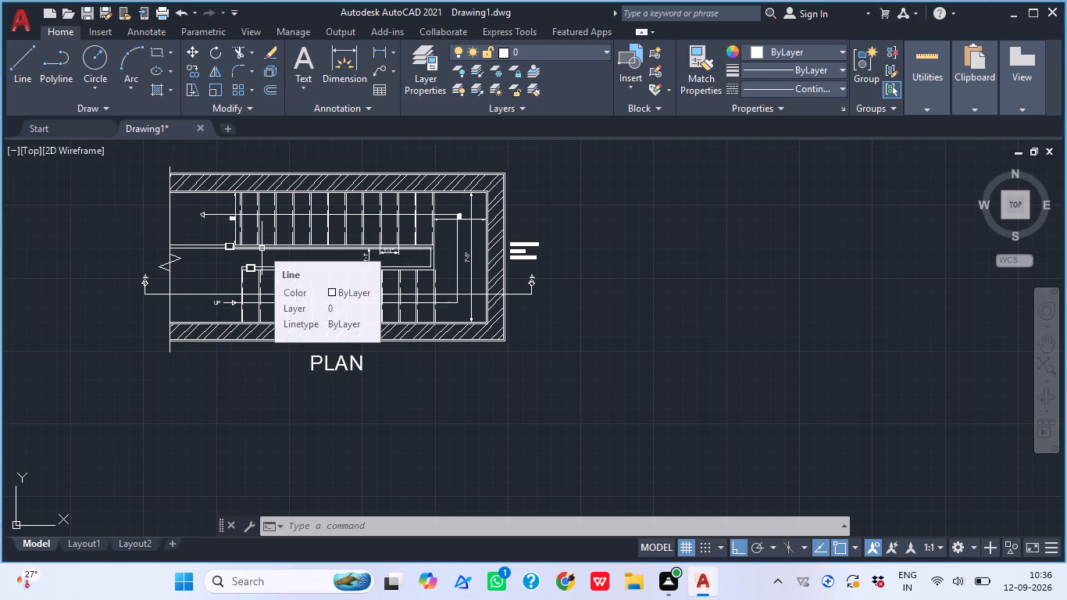
middle_click_drag(451, 307, 489, 349)
middle_click_drag(450, 401, 426, 318)
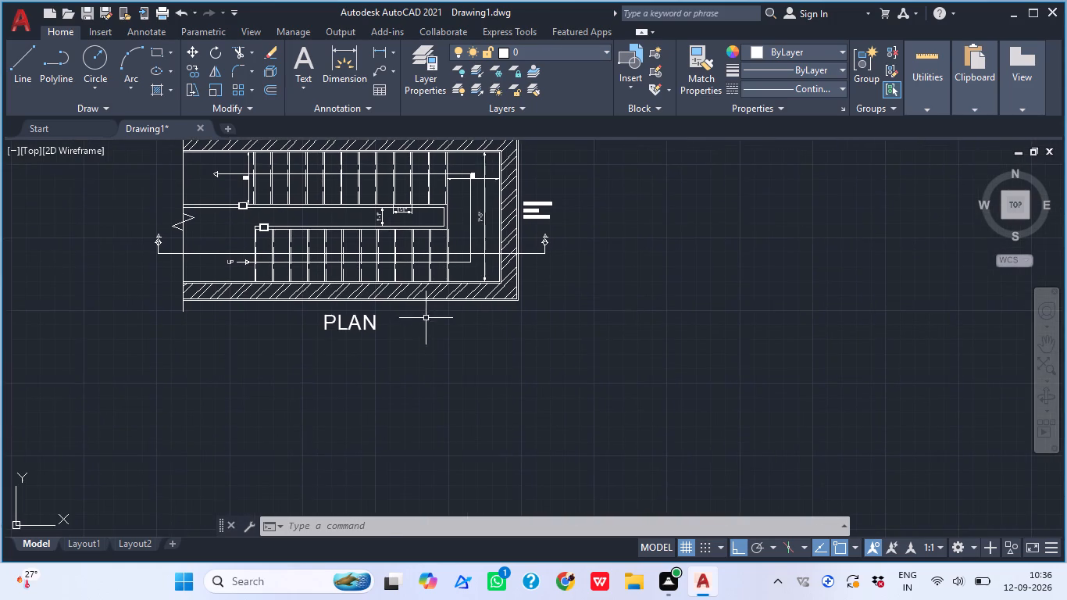
middle_click_drag(305, 319, 443, 438)
scroll(375, 328, "up", 2)
middle_click_drag(344, 252, 190, 270)
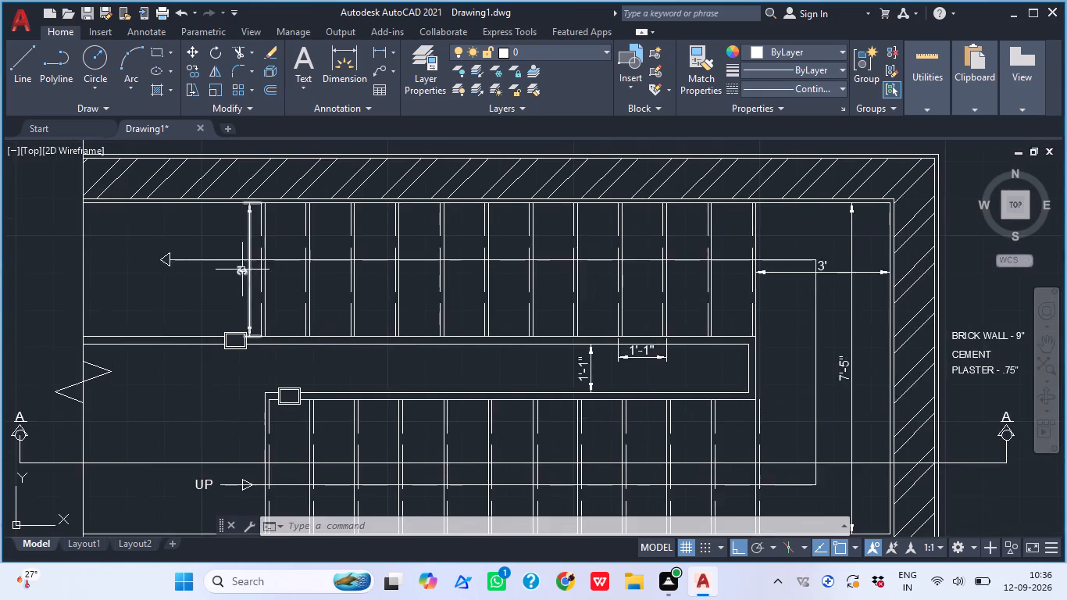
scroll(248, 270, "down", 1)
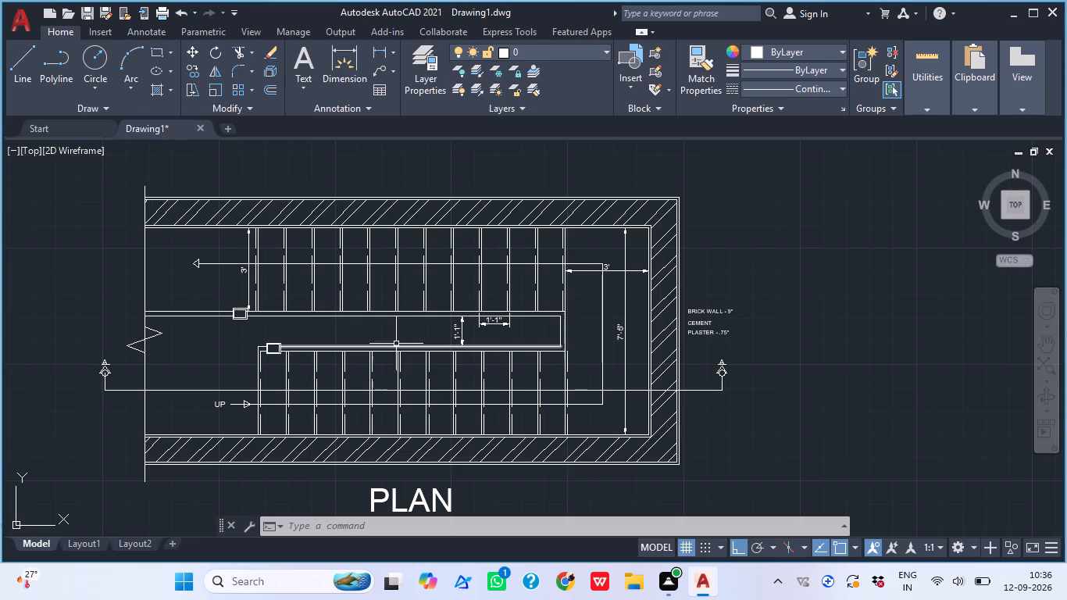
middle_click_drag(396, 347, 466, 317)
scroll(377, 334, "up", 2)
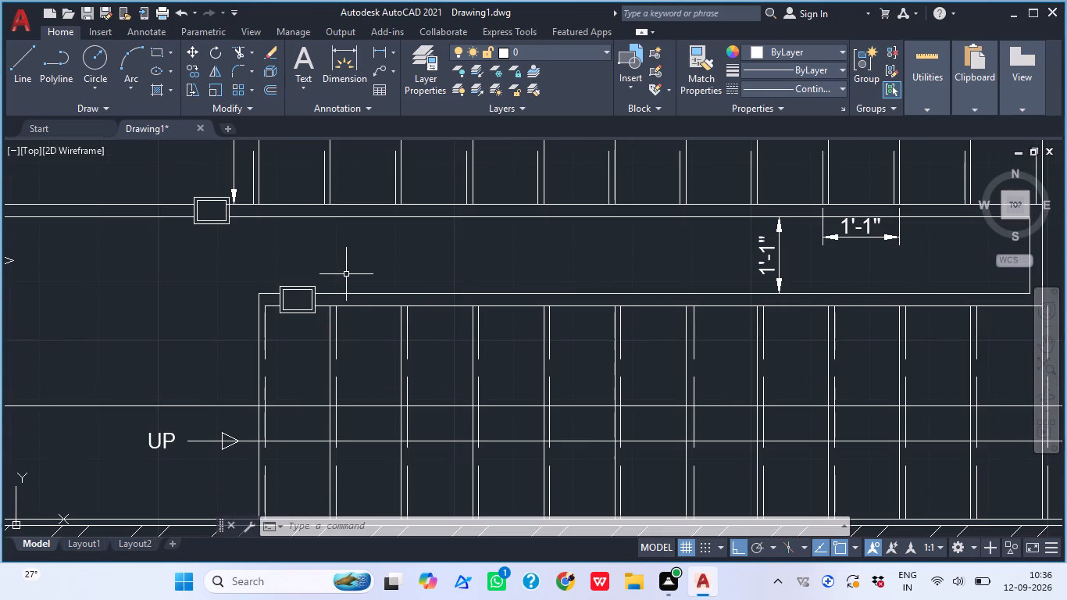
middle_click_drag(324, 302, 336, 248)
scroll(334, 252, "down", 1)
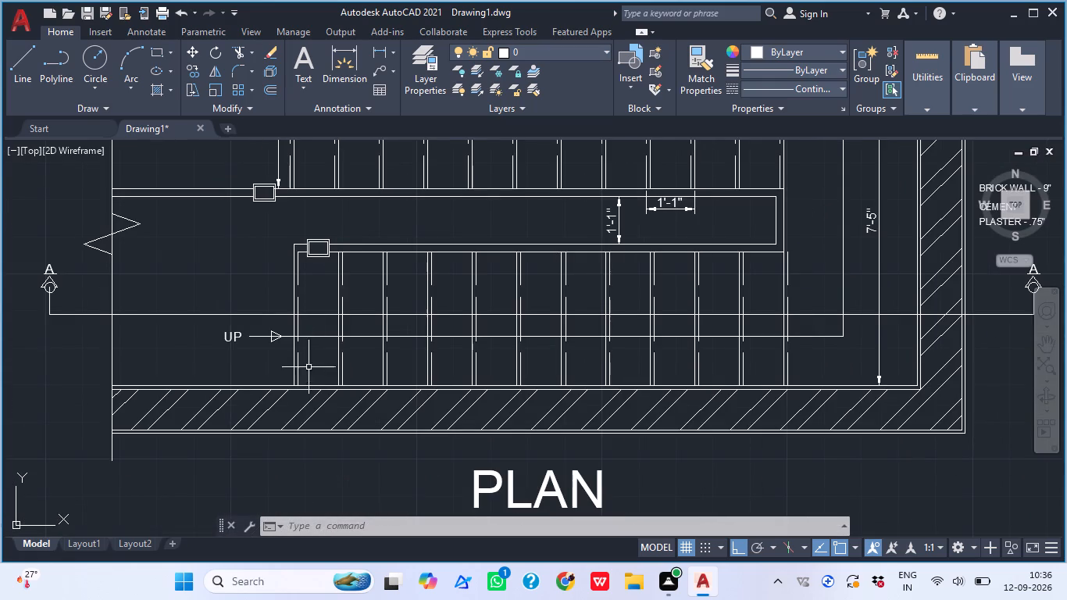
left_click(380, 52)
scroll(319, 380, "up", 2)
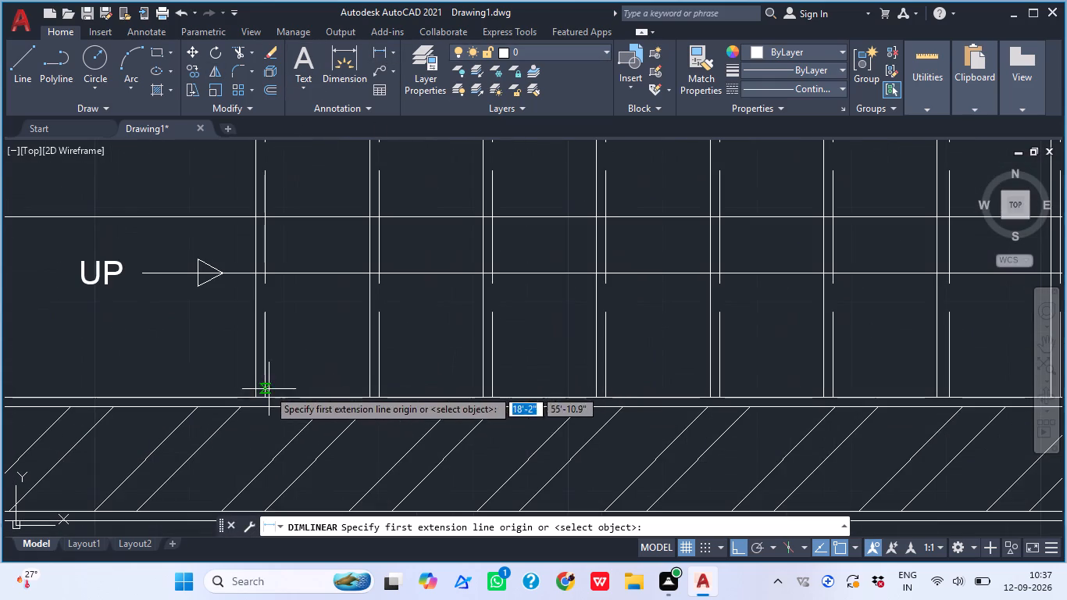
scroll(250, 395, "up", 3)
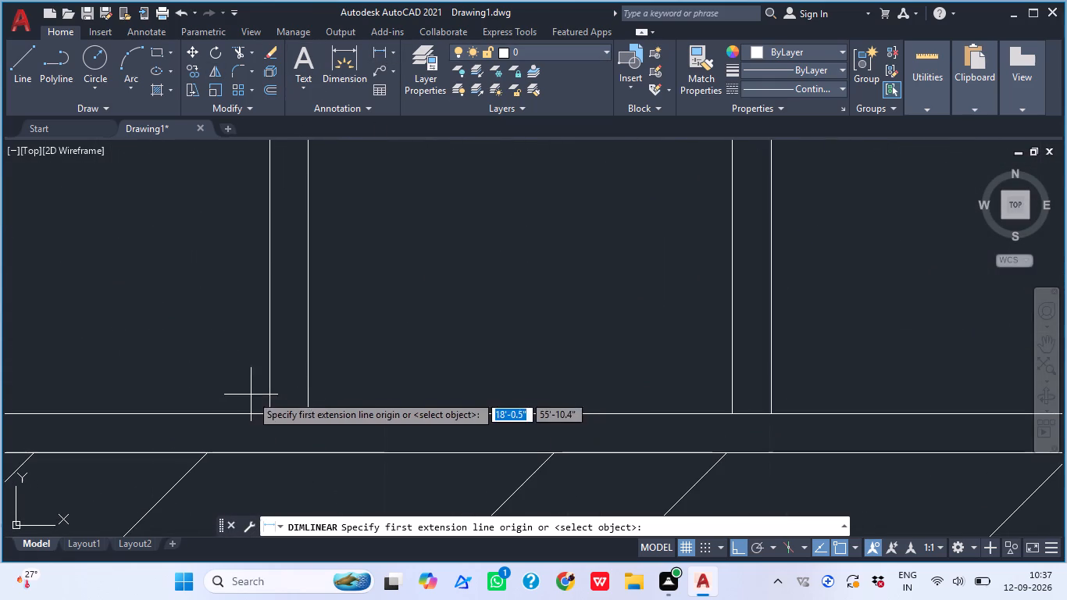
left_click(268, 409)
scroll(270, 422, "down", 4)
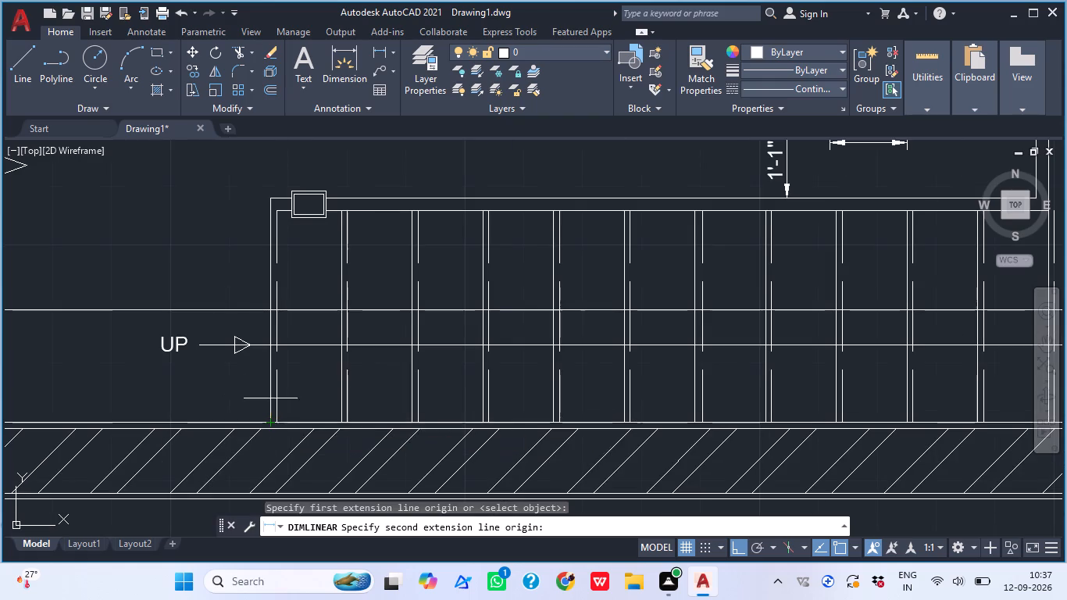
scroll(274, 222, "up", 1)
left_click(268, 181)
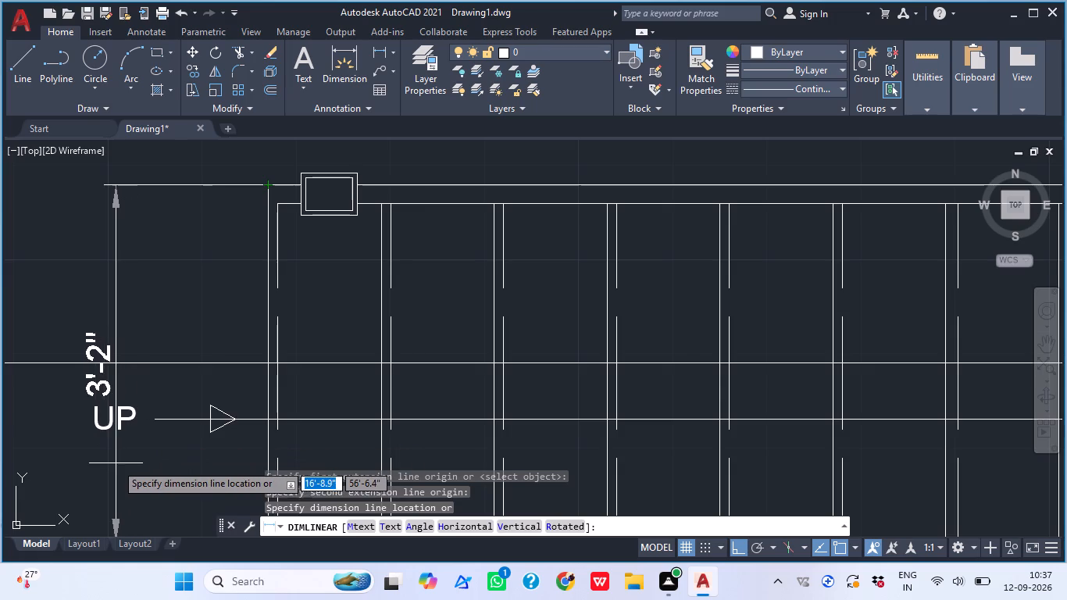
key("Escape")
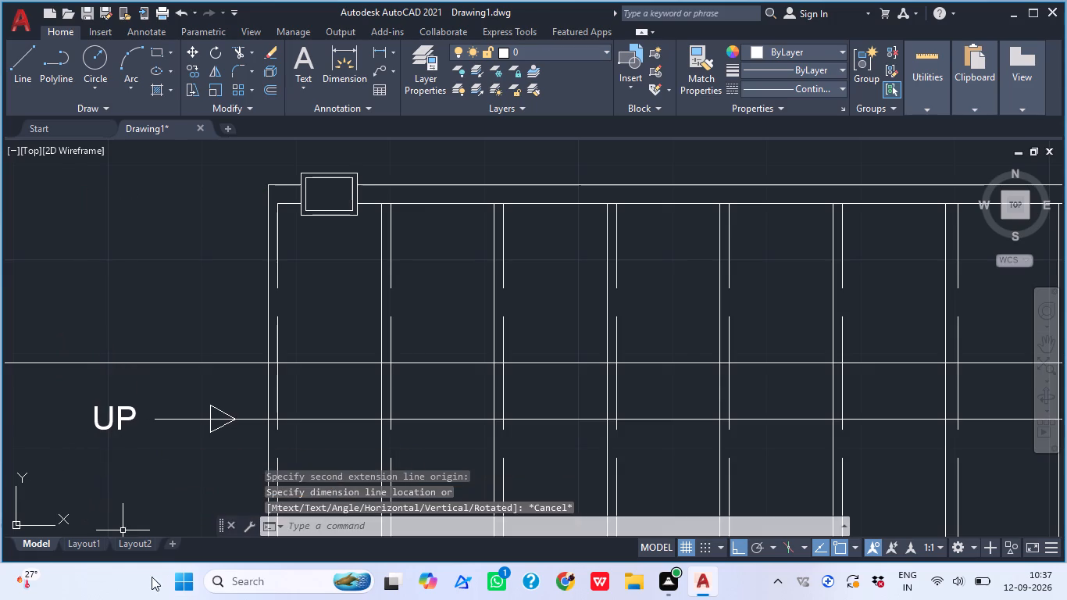
Dimension the lower flight's clear width between the handrail's inner line and the bottom wall, placing the vertical dimension just outside the first tread.
key("space")
scroll(252, 467, "down", 1)
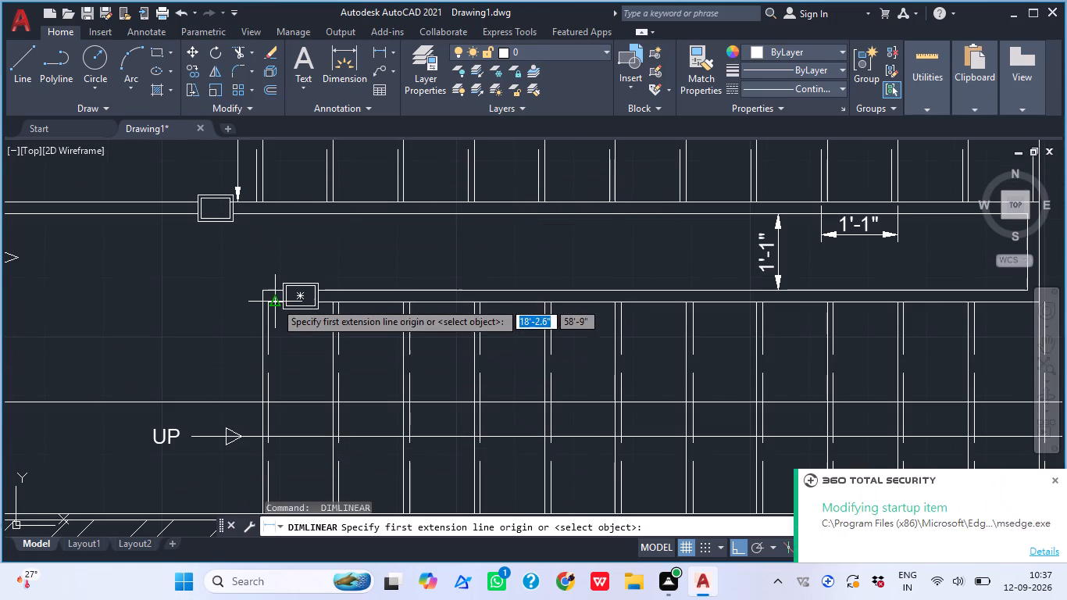
scroll(277, 330, "up", 3)
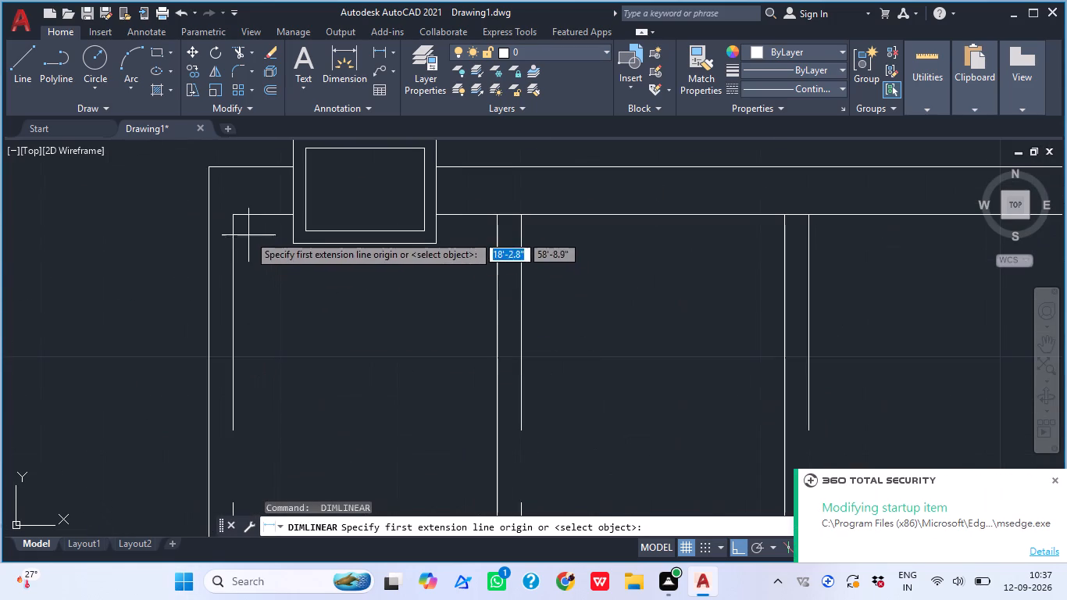
left_click(234, 216)
scroll(230, 212, "down", 4)
scroll(218, 345, "up", 4)
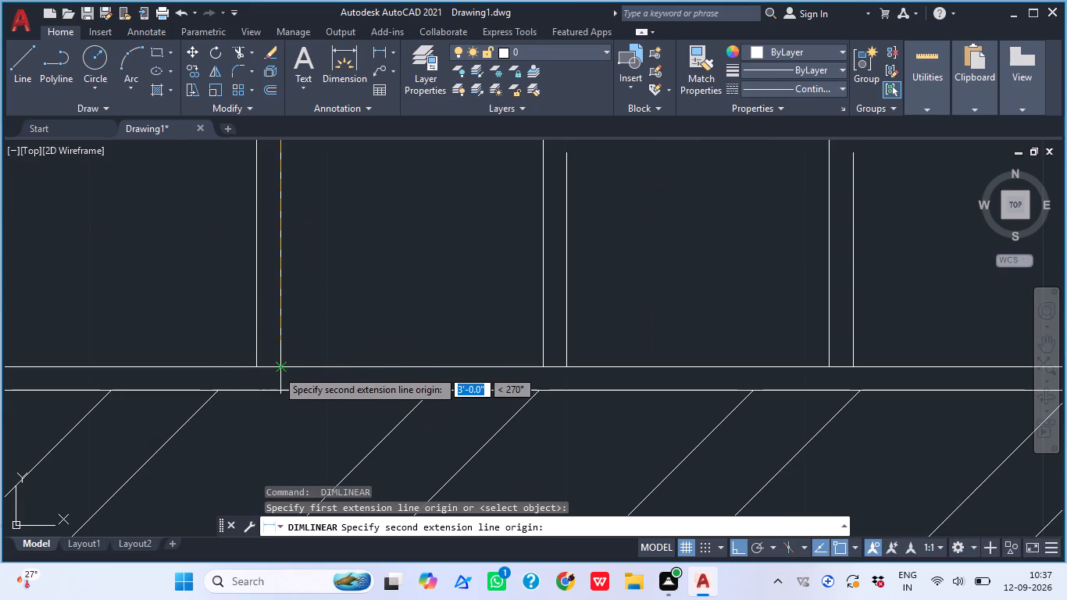
left_click(286, 370)
scroll(197, 394, "down", 5)
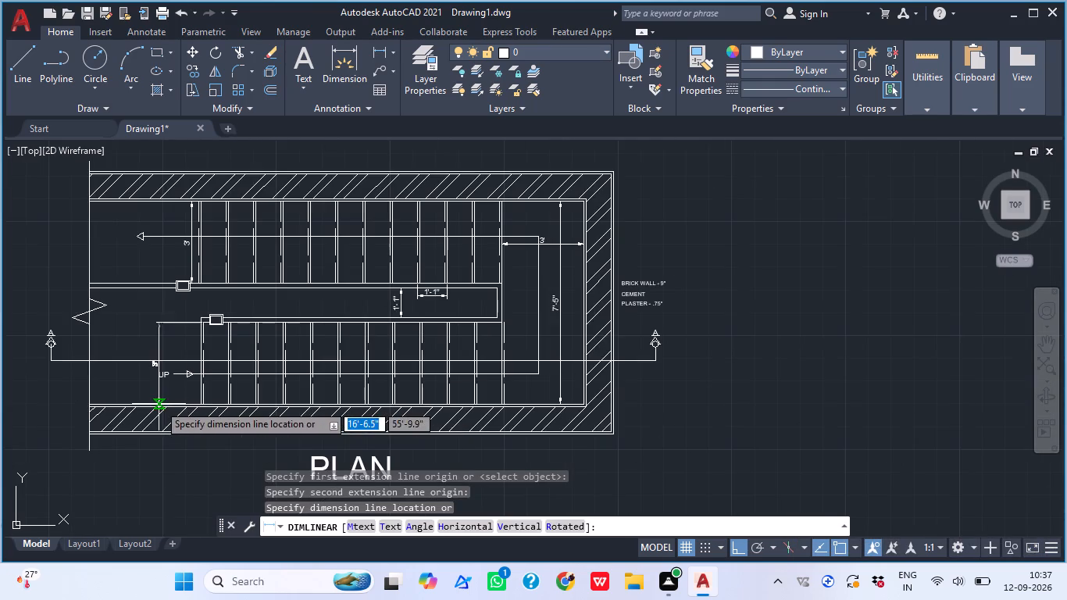
scroll(184, 397, "up", 3)
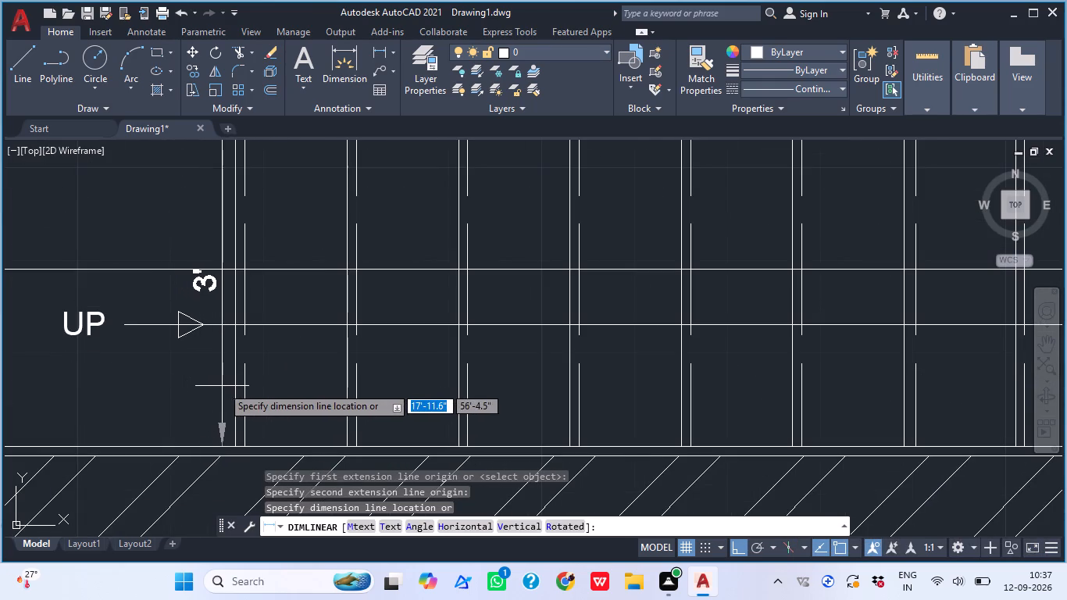
left_click(219, 386)
scroll(263, 432, "down", 2)
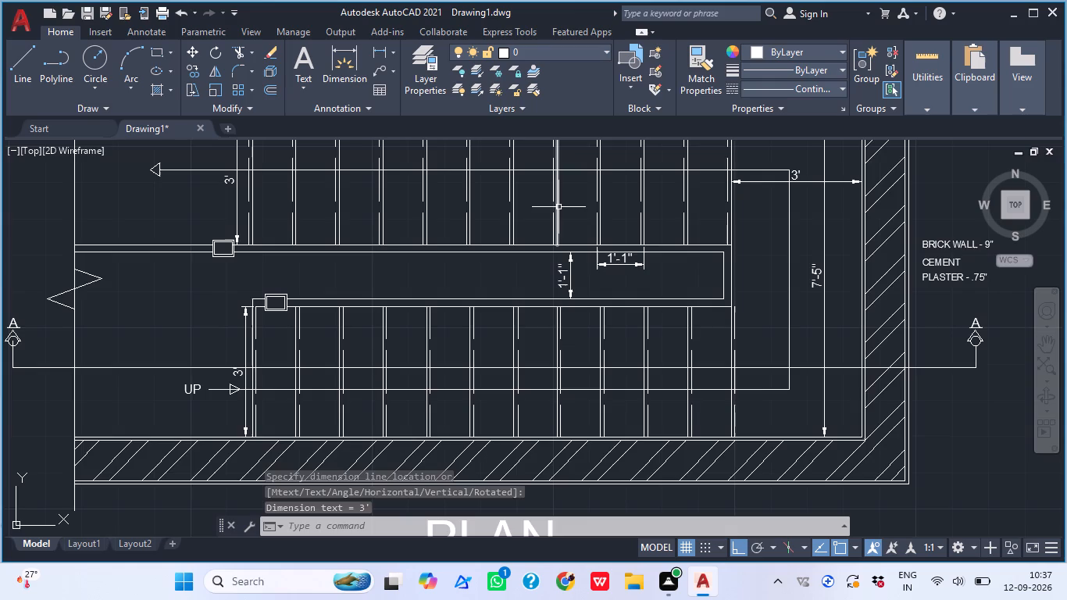
Examine the whole staircase plan with its dimensions, wall notes, section line and PLAN title.
scroll(563, 213, "down", 1)
middle_click_drag(551, 237, 530, 278)
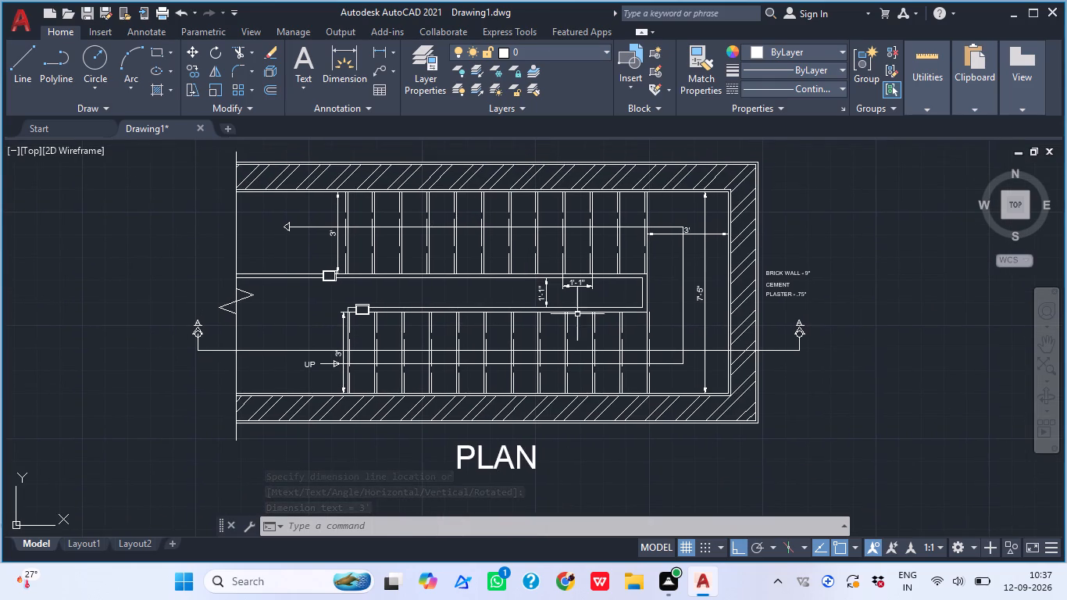
scroll(758, 320, "up", 1)
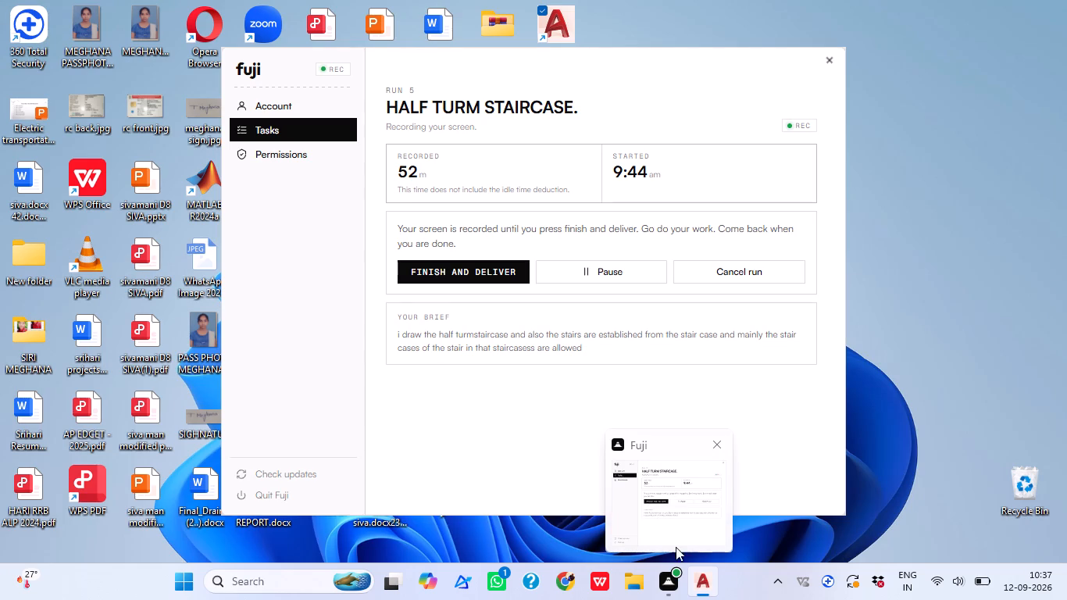
scroll(633, 314, "down", 1)
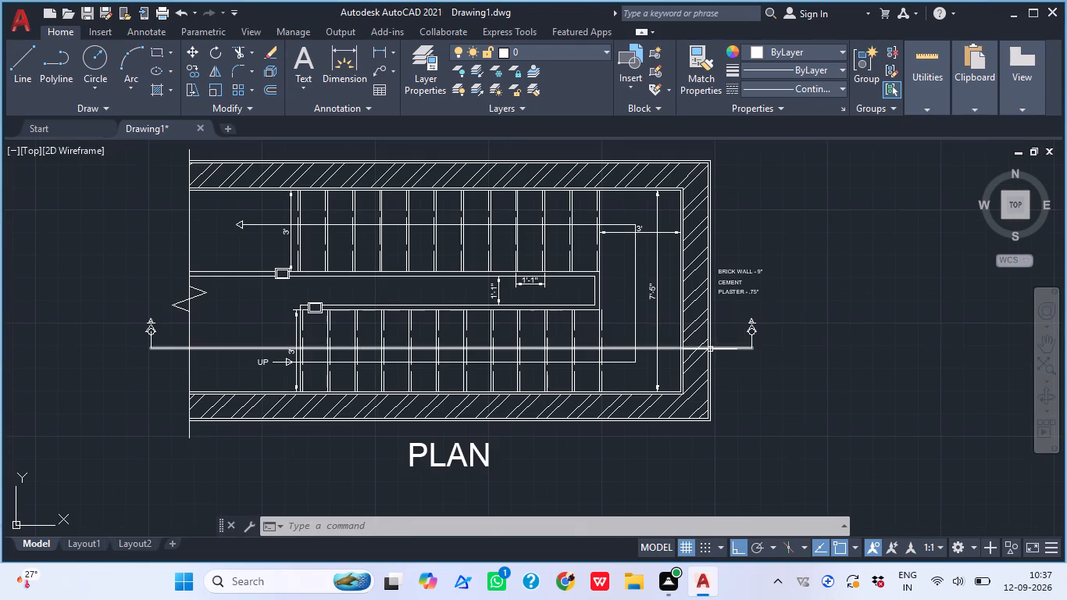
scroll(515, 402, "down", 1)
middle_click_drag(569, 477, 595, 454)
scroll(579, 470, "up", 1)
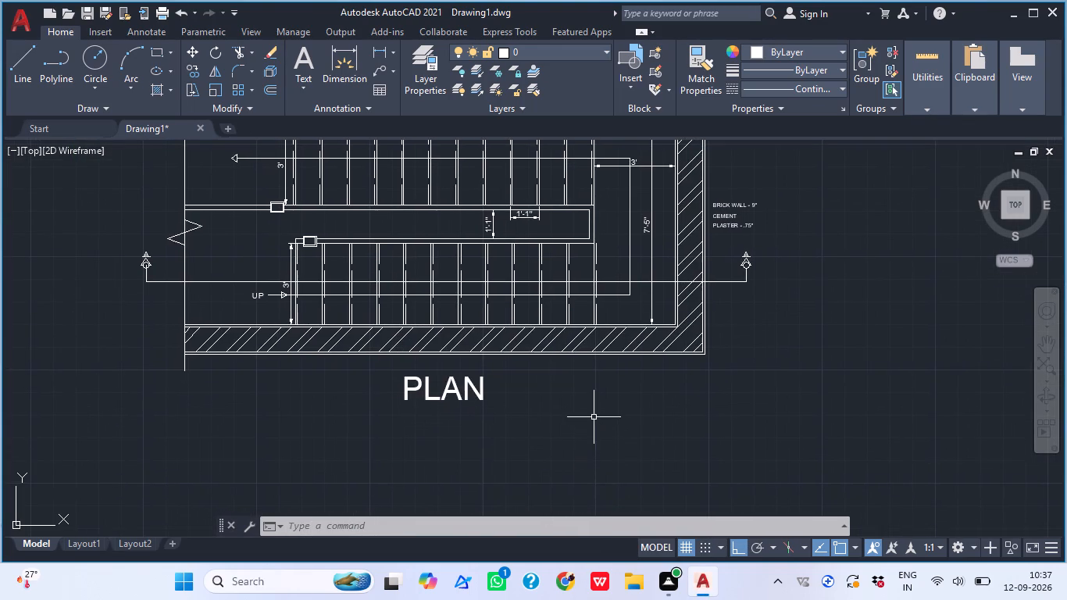
middle_click_drag(536, 362, 535, 384)
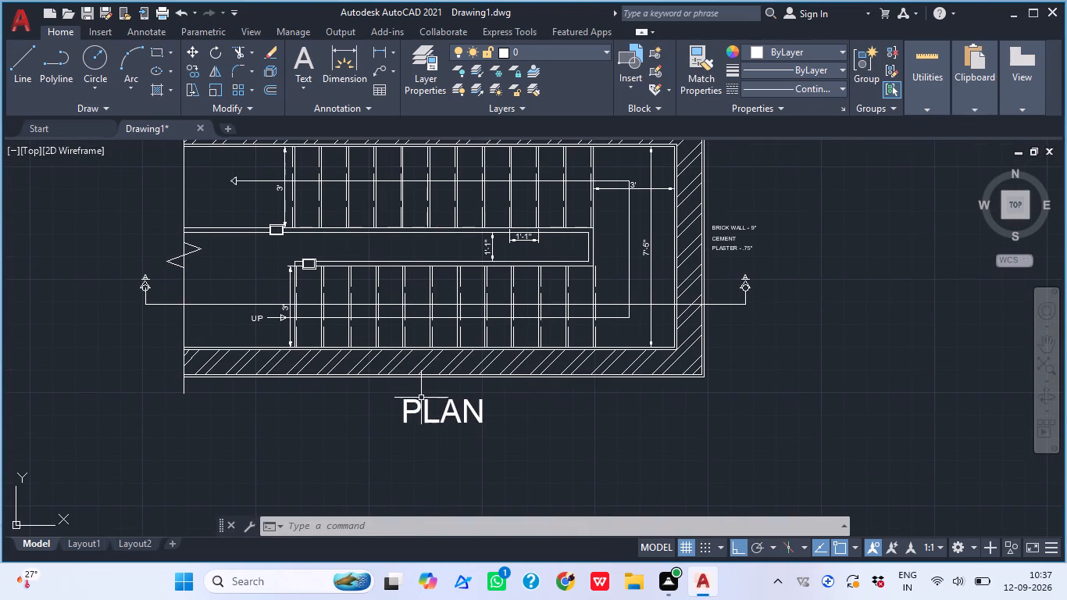
Copy the PLAN title twice above the staircase: straight up, and with ortho off about 3' above the top wall's break-line end.
left_click(404, 390)
left_click(536, 450)
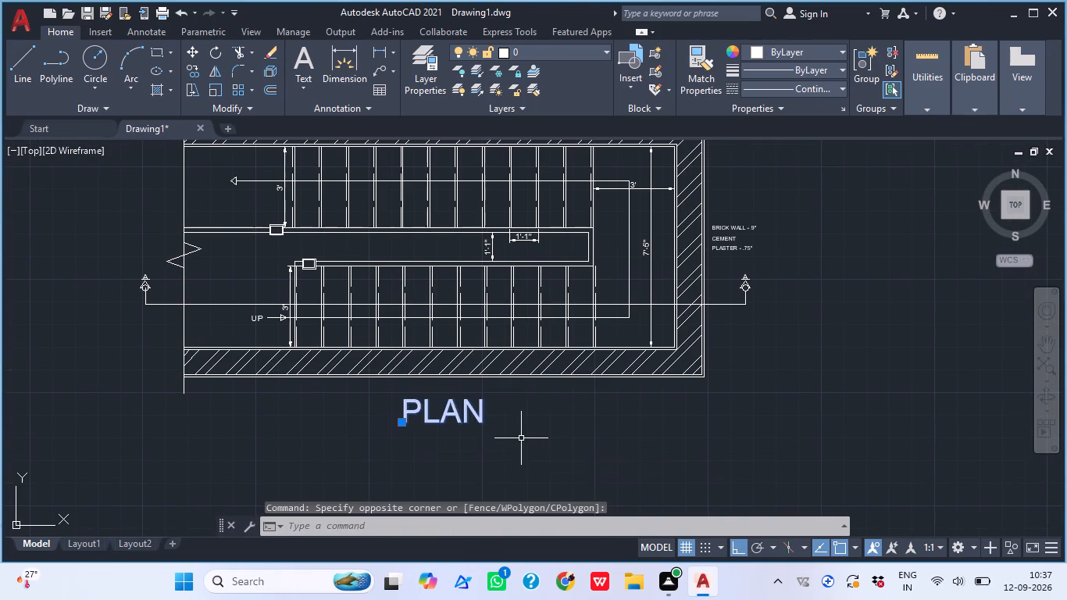
scroll(416, 391, "up", 3)
scroll(434, 371, "down", 3)
left_click(591, 461)
left_click(419, 465)
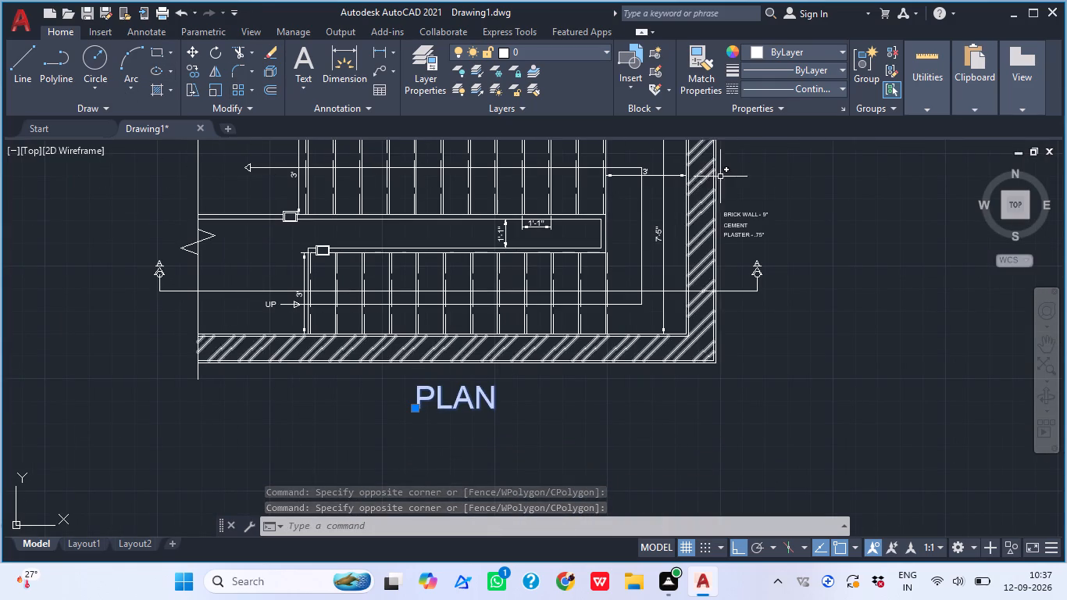
right_click(779, 193)
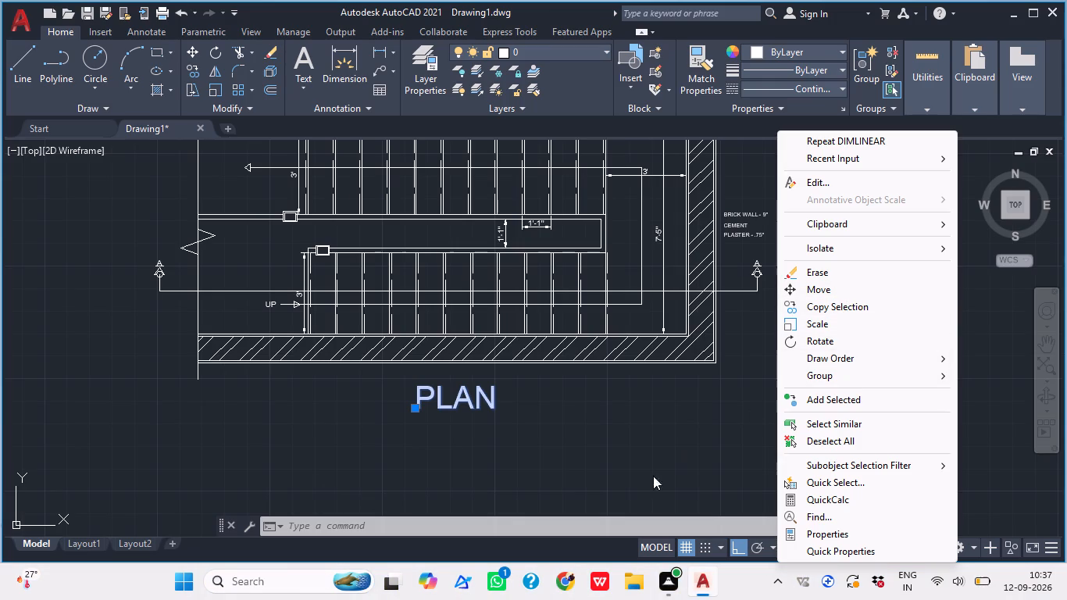
double_click(623, 477)
left_click(652, 426)
left_click(715, 424)
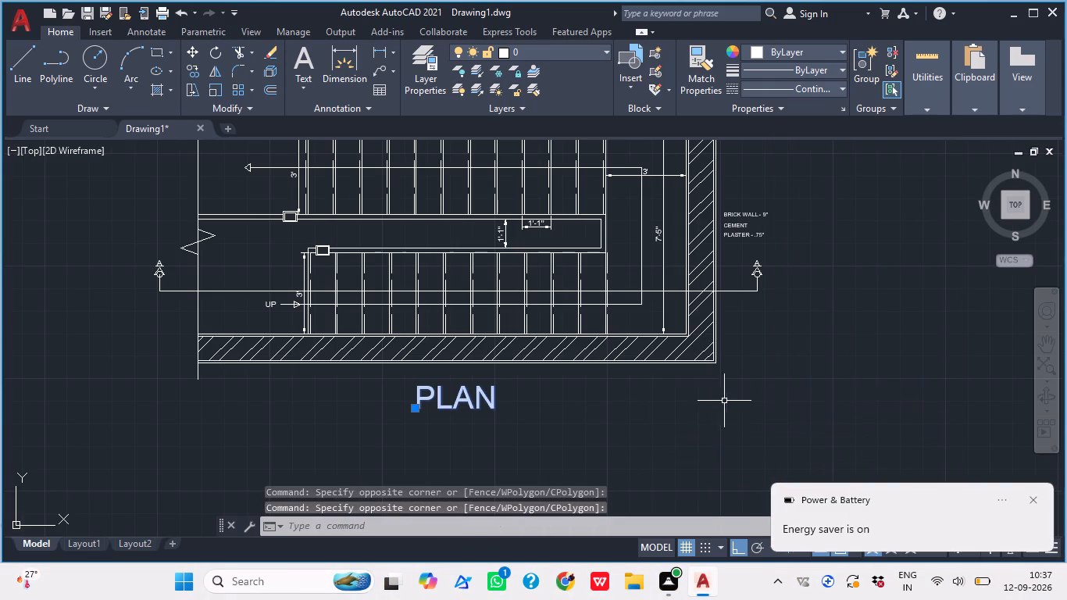
left_click(1044, 498)
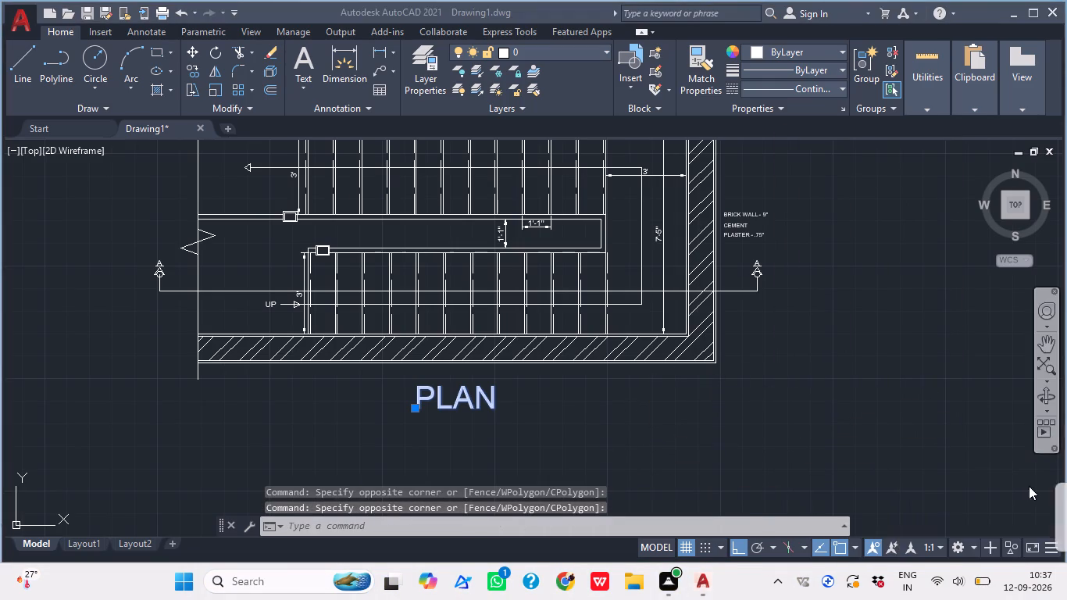
left_click(566, 403)
left_click(290, 410)
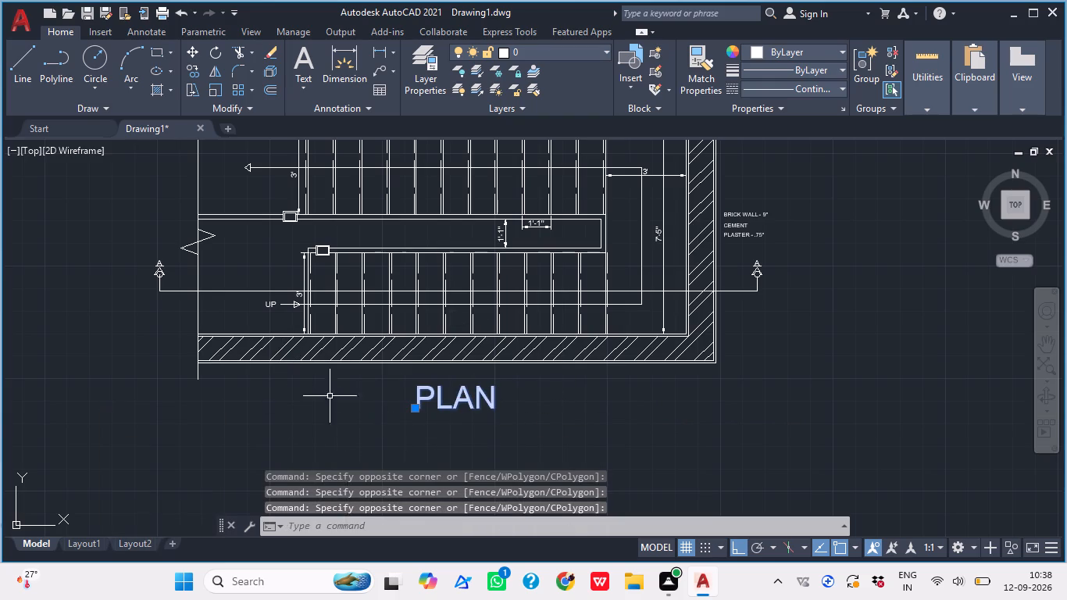
type("CO")
key("space")
left_click(476, 414)
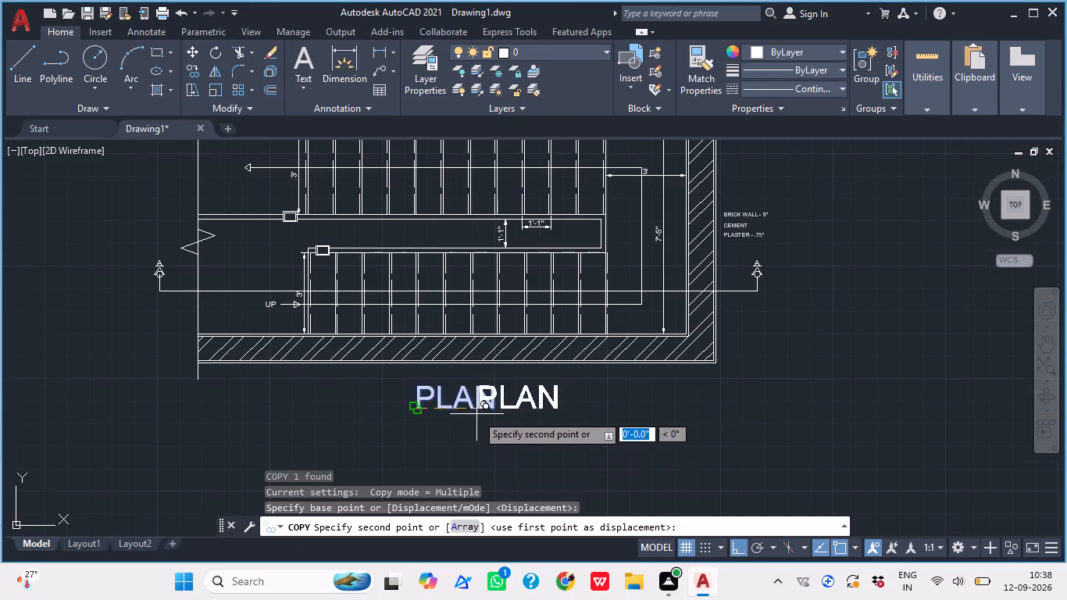
scroll(476, 414, "down", 5)
scroll(472, 346, "up", 3)
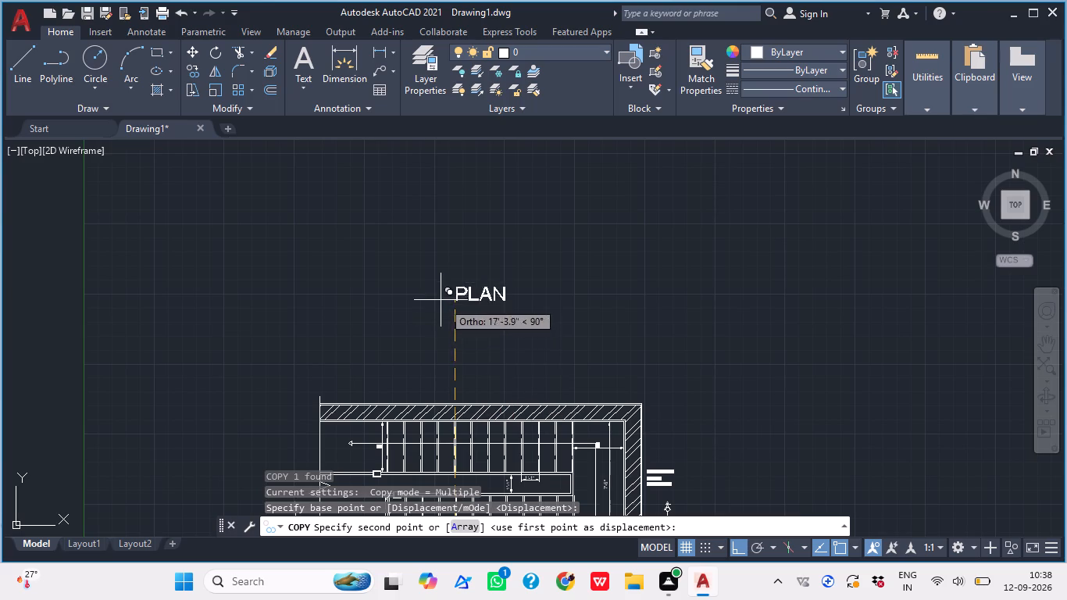
left_click(398, 370)
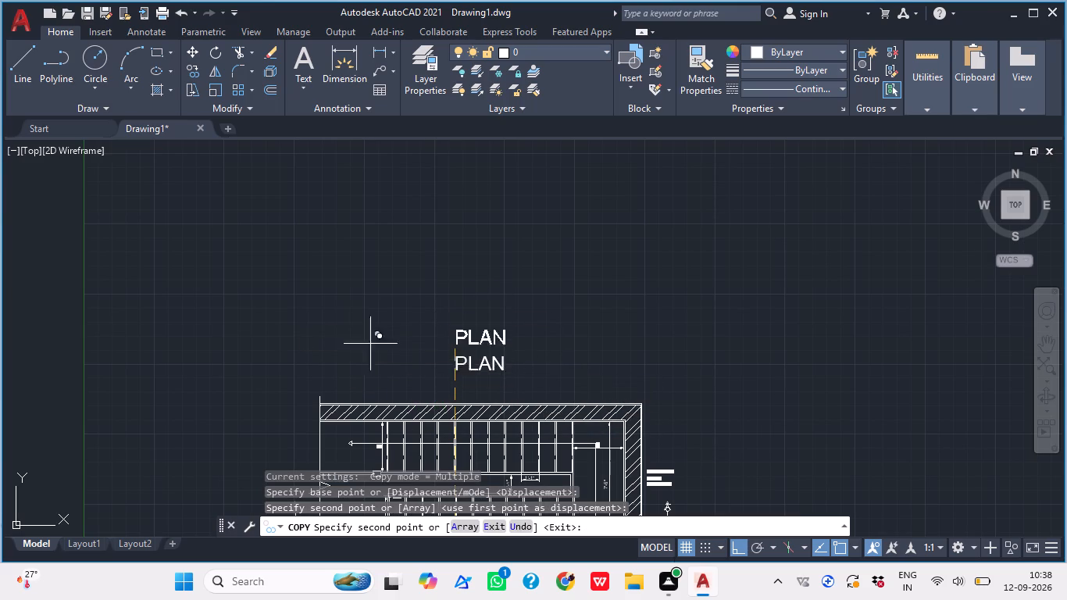
left_click(739, 545)
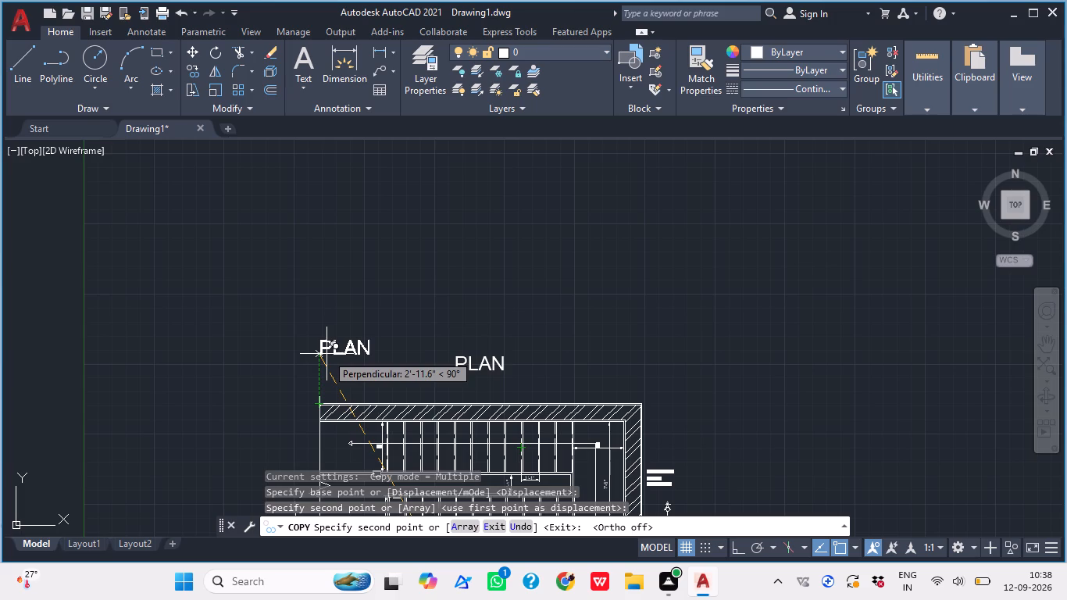
left_click(327, 354)
key("Escape")
Erase the PLAN copy placed directly above the original title, near the middle of the top wall.
left_click(445, 325)
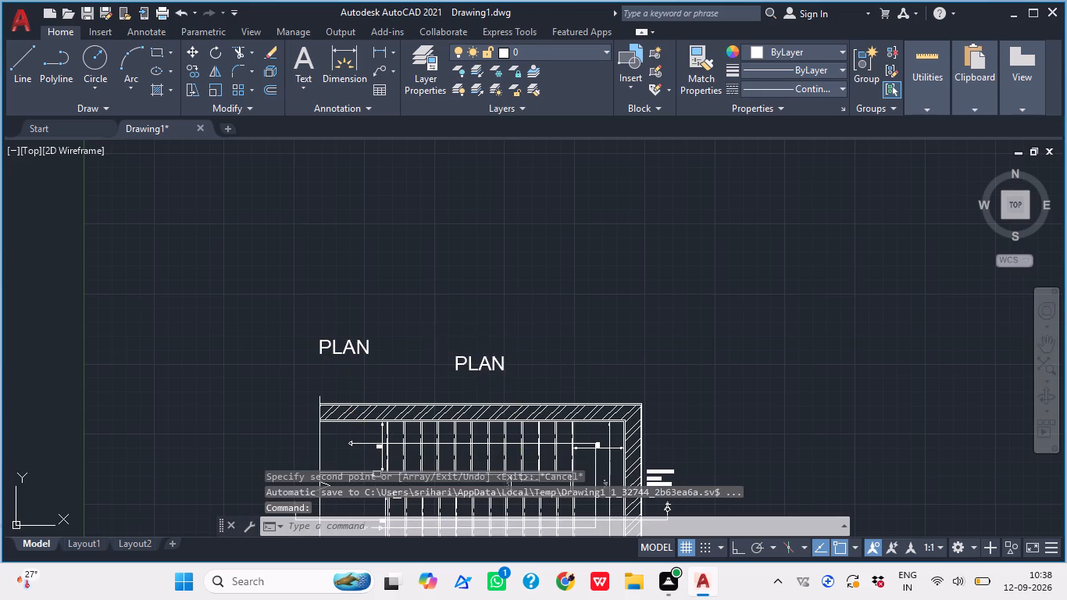
left_click(540, 385)
key("Delete")
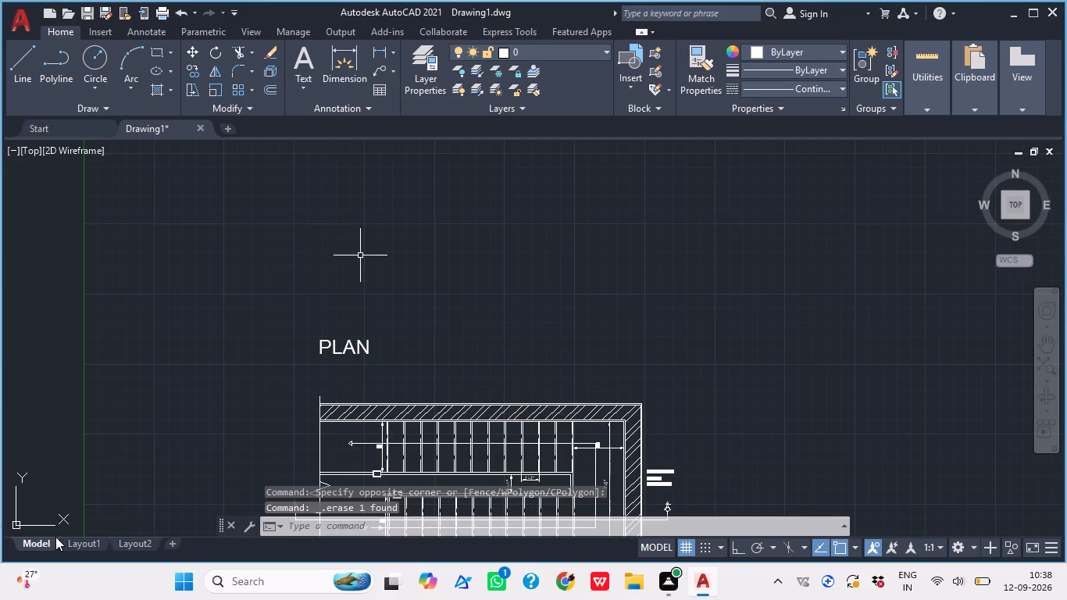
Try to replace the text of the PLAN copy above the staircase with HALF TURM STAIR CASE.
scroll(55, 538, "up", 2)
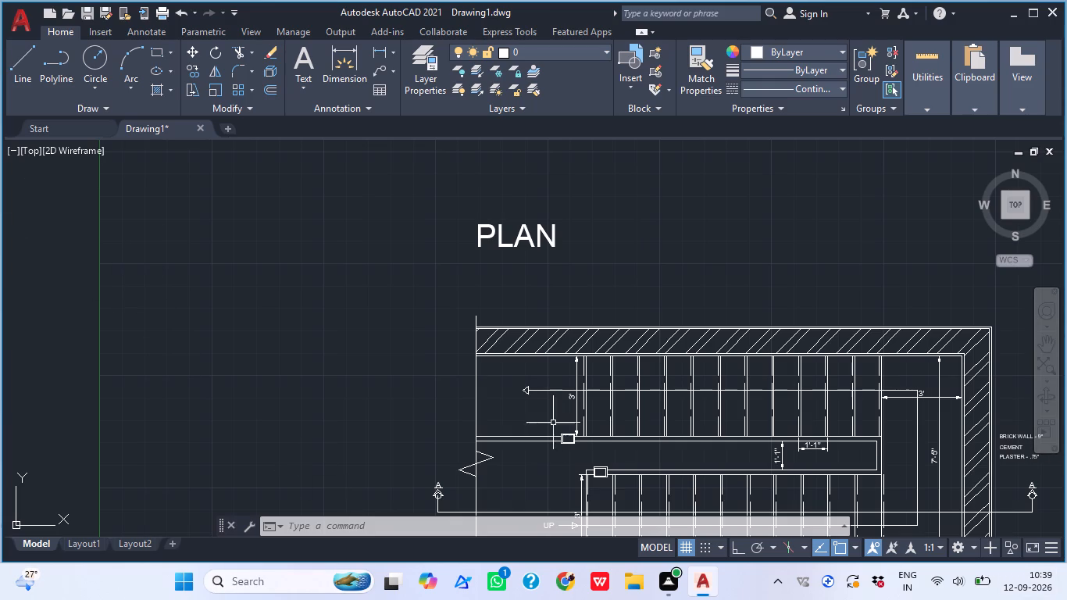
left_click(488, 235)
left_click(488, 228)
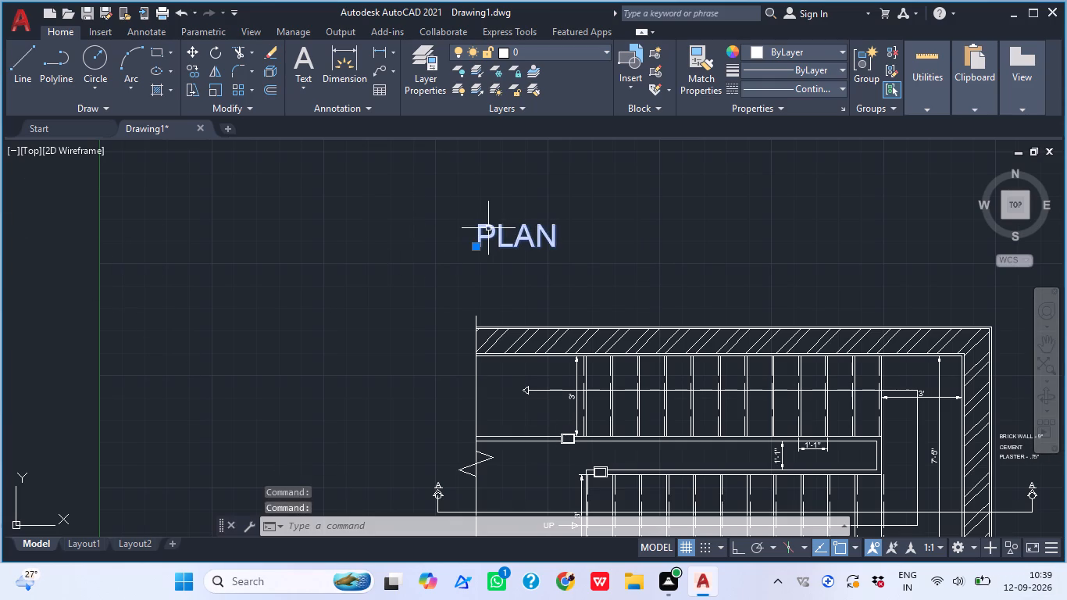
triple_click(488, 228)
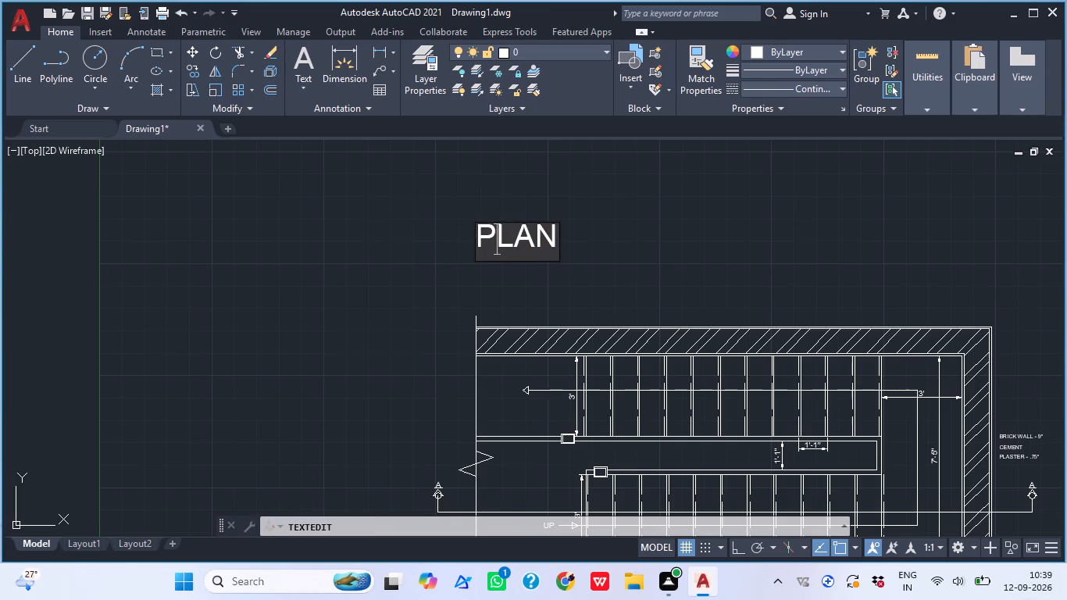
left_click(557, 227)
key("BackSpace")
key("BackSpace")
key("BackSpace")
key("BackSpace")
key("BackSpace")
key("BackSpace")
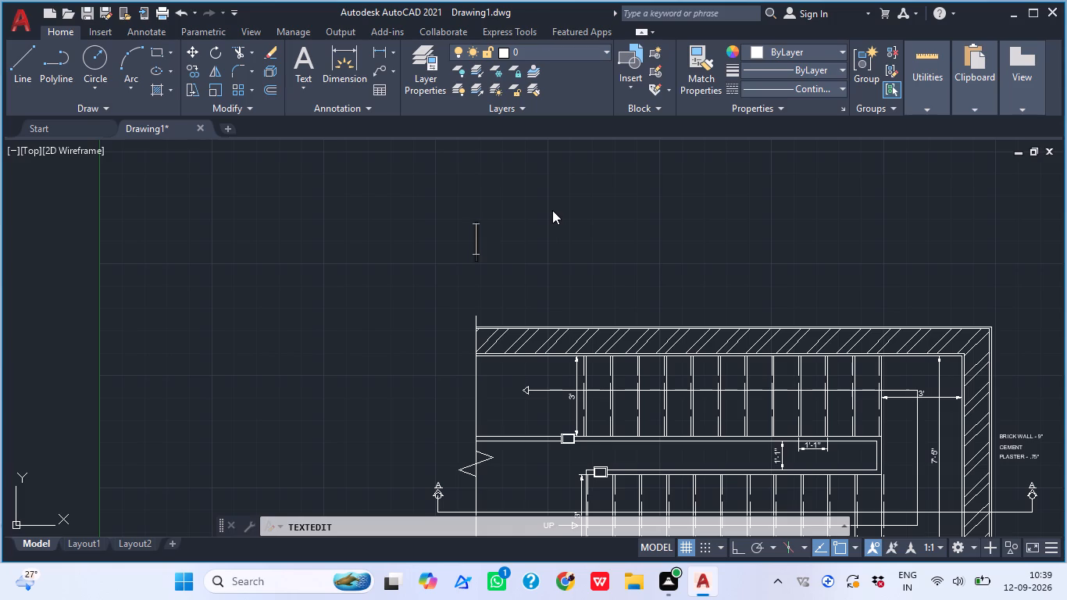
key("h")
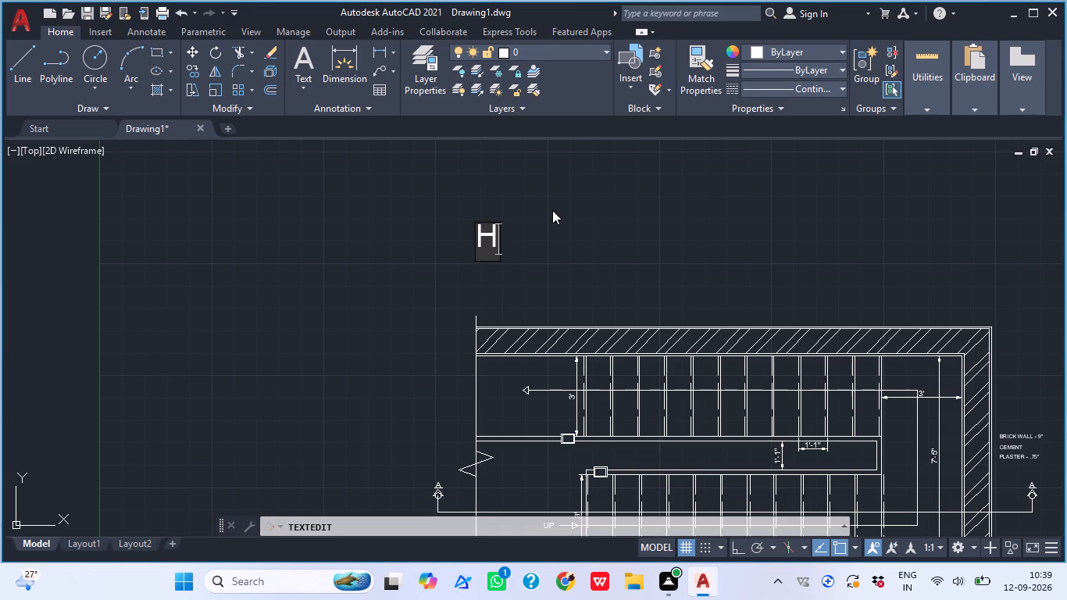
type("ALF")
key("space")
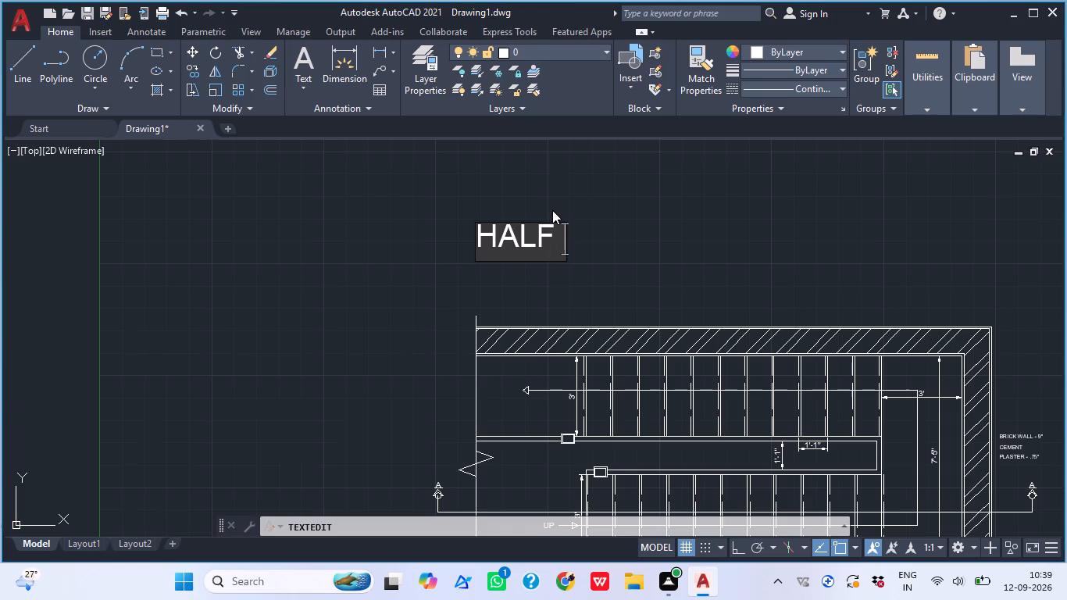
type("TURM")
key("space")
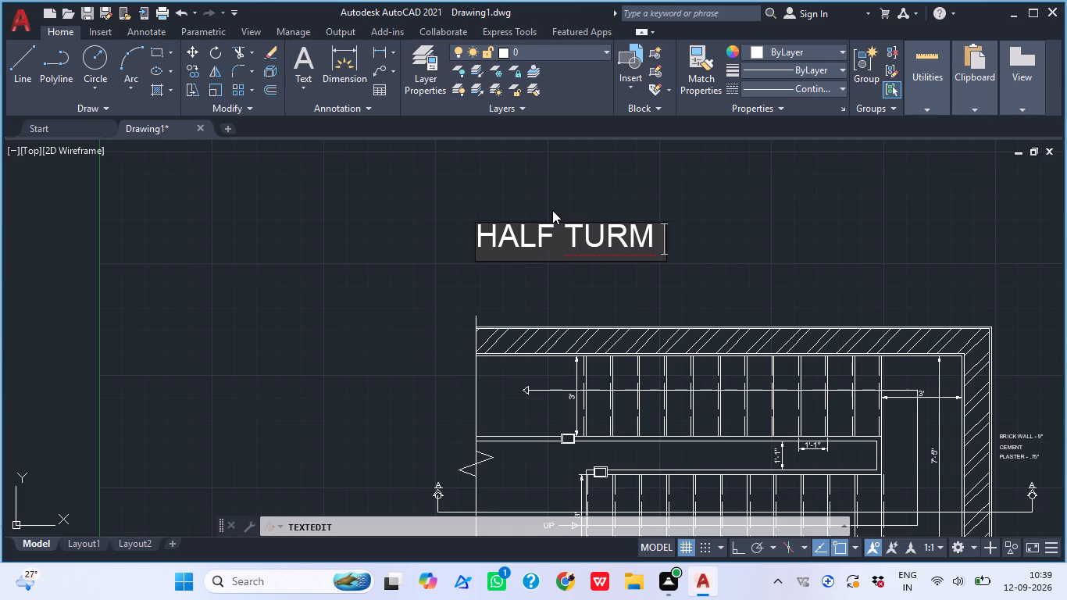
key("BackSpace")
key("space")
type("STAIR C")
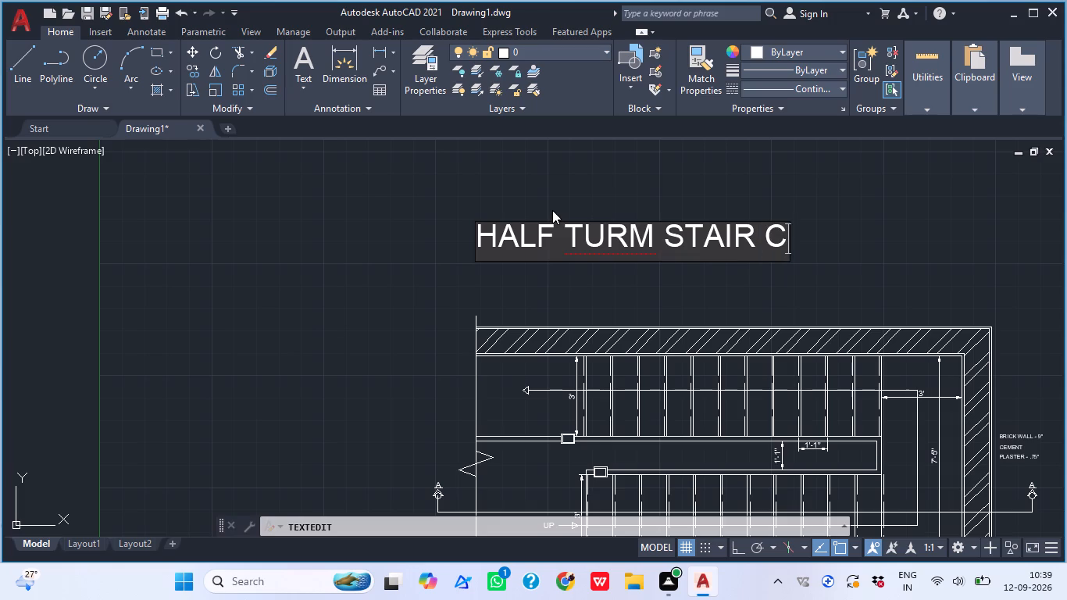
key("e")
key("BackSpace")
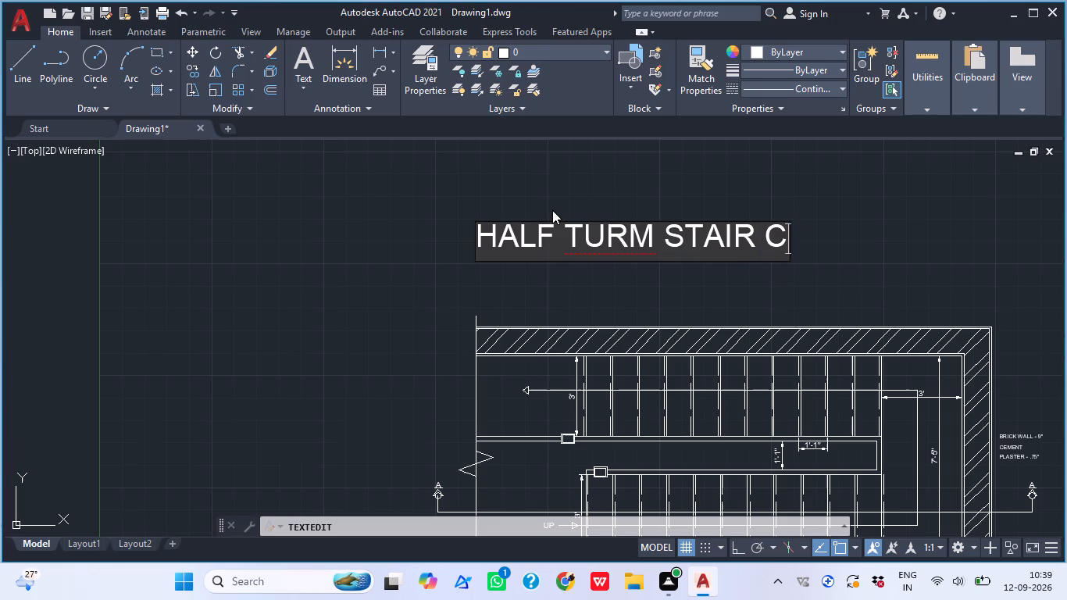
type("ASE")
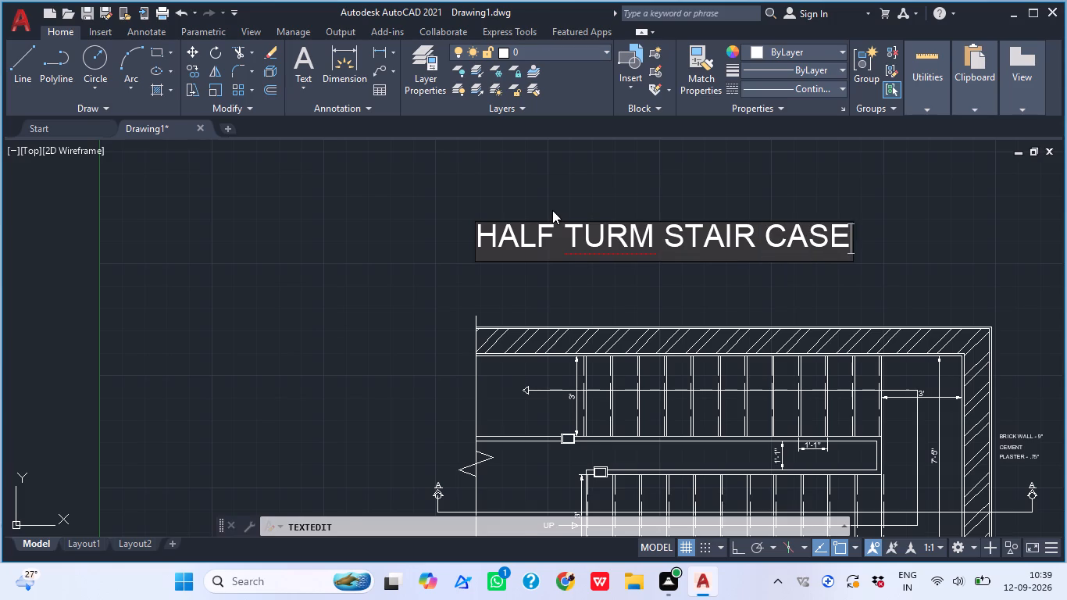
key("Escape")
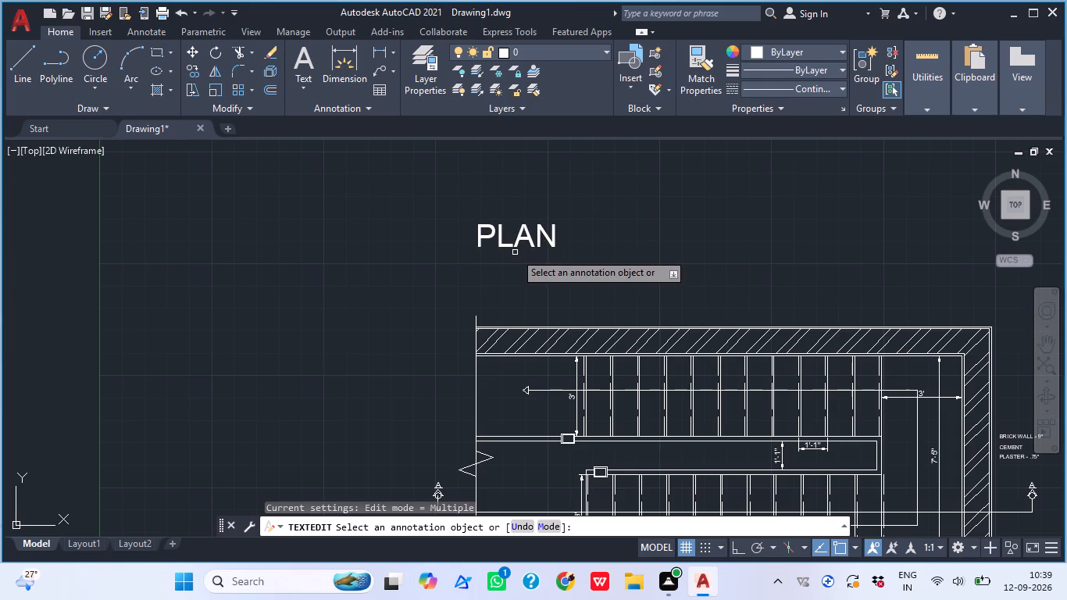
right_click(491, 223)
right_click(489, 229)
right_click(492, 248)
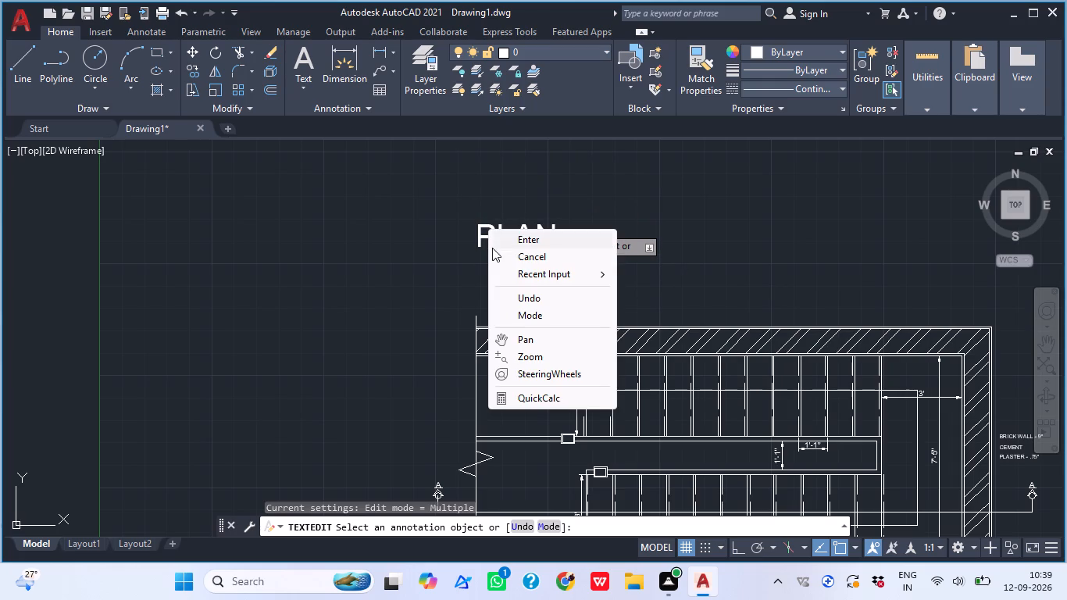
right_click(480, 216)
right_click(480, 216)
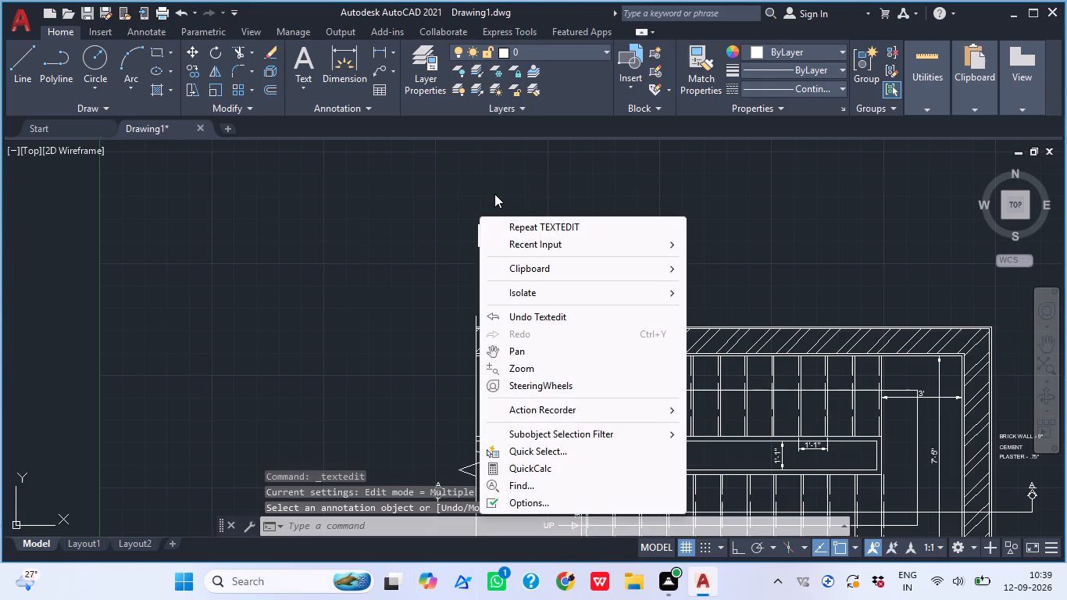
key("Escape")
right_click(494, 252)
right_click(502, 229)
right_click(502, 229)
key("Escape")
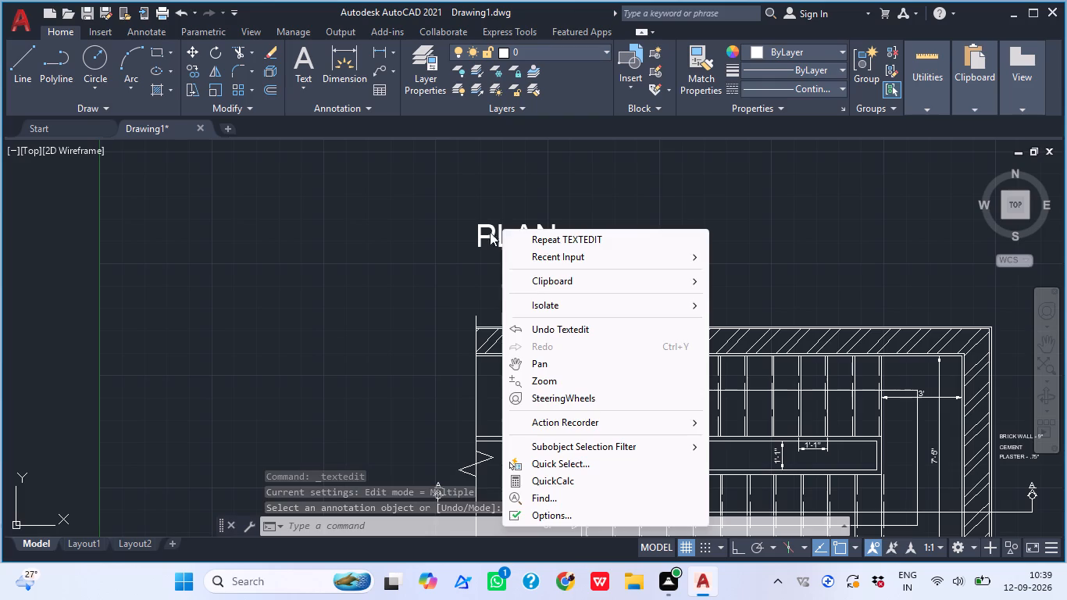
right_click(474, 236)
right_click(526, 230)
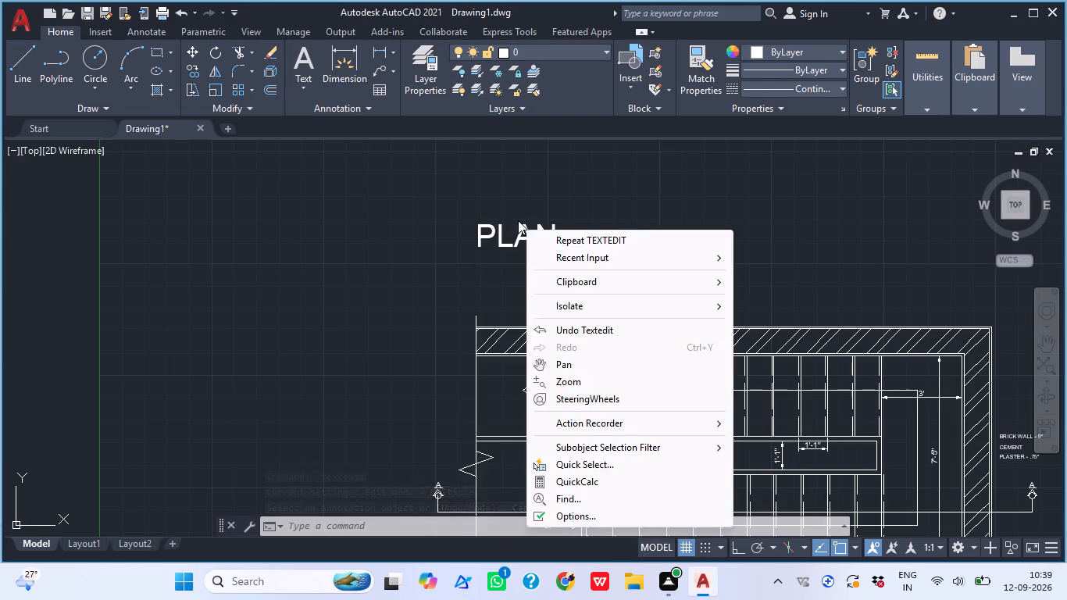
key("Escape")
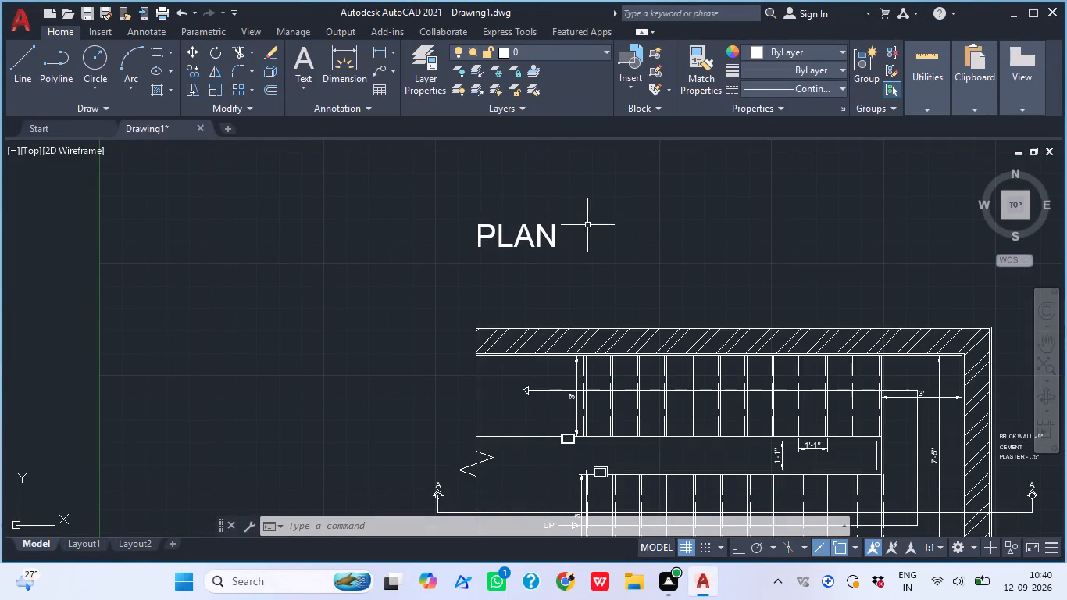
Change the text of the PLAN copy above the staircase's top wall to HALF STAIR CASE.
double_click(542, 228)
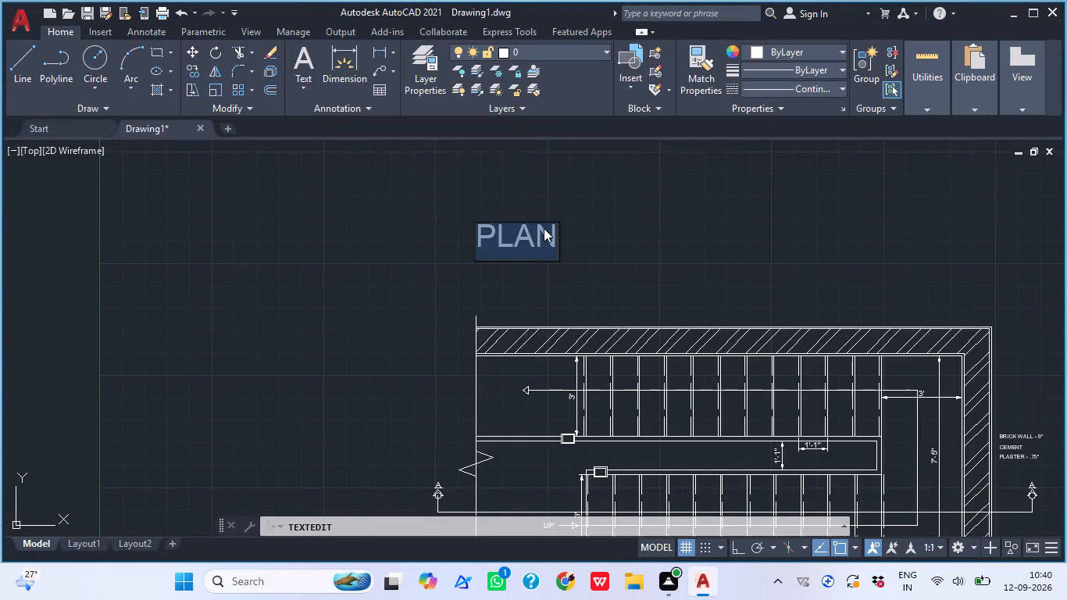
type("HA")
type("F")
key("space")
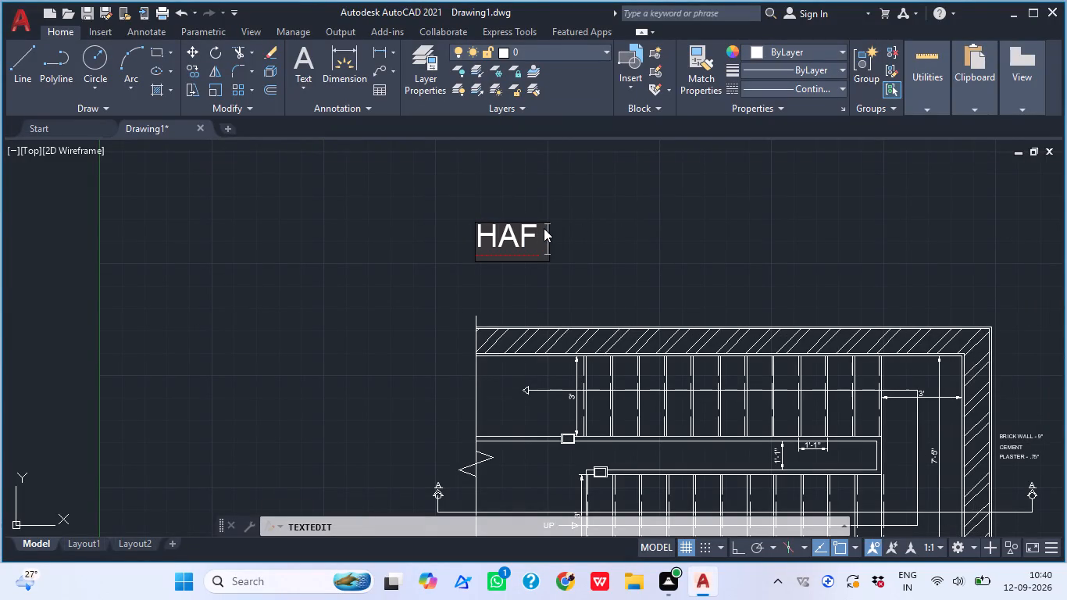
key("BackSpace")
key("BackSpace")
key("l")
key("a")
key("BackSpace")
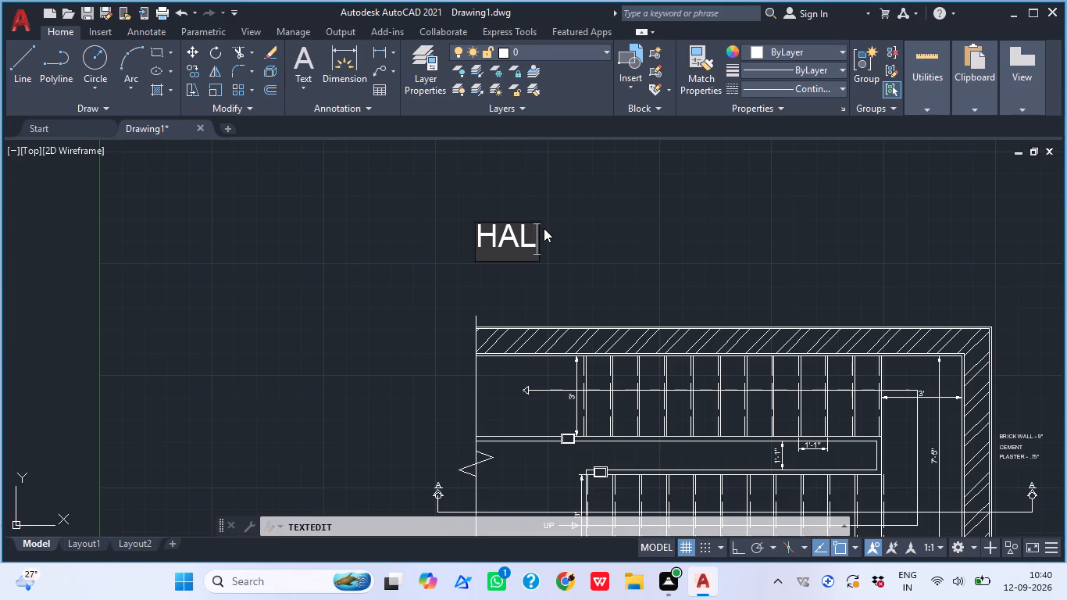
type("F")
key("space")
type("ST")
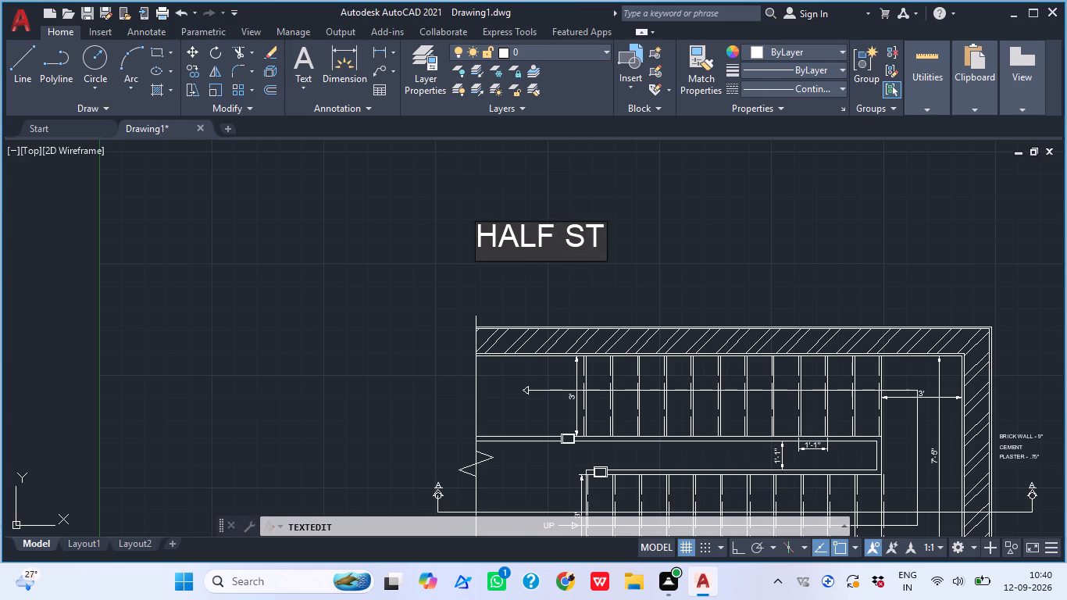
type("IR")
key("BackSpace")
type("AU=")
key("BackSpace")
key("BackSpace")
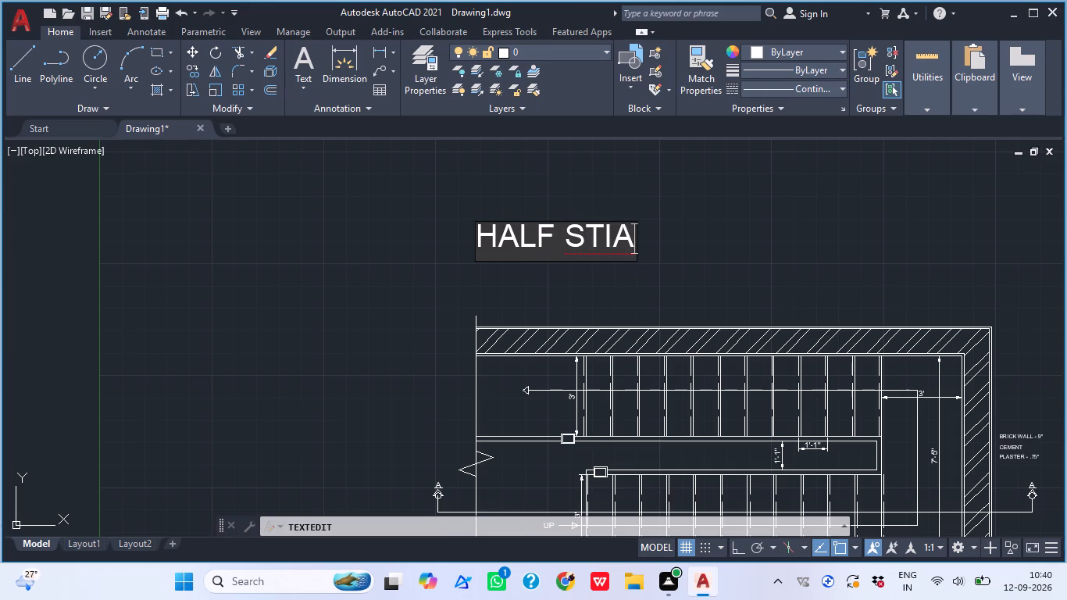
key("BackSpace")
key("BackSpace")
type("AIR CW")
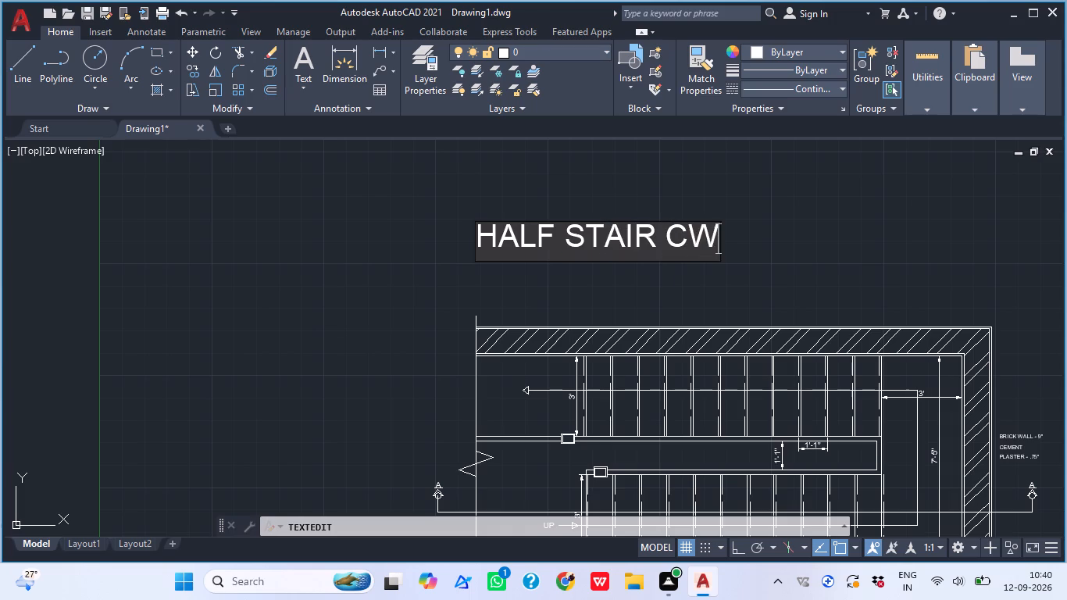
key("BackSpace")
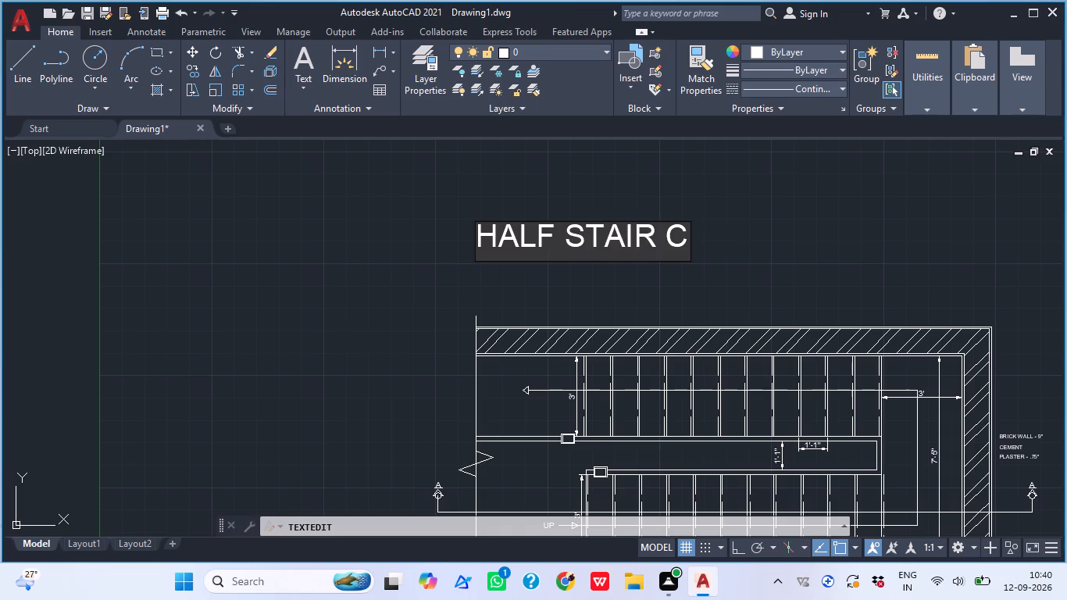
type("AS3")
key("BackSpace")
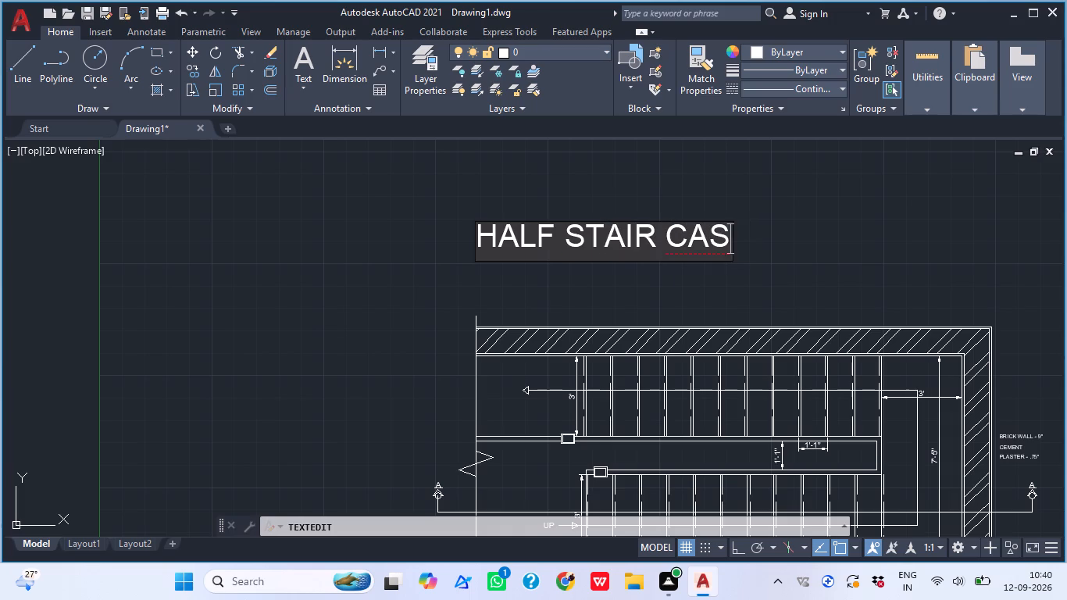
type("E")
key("space")
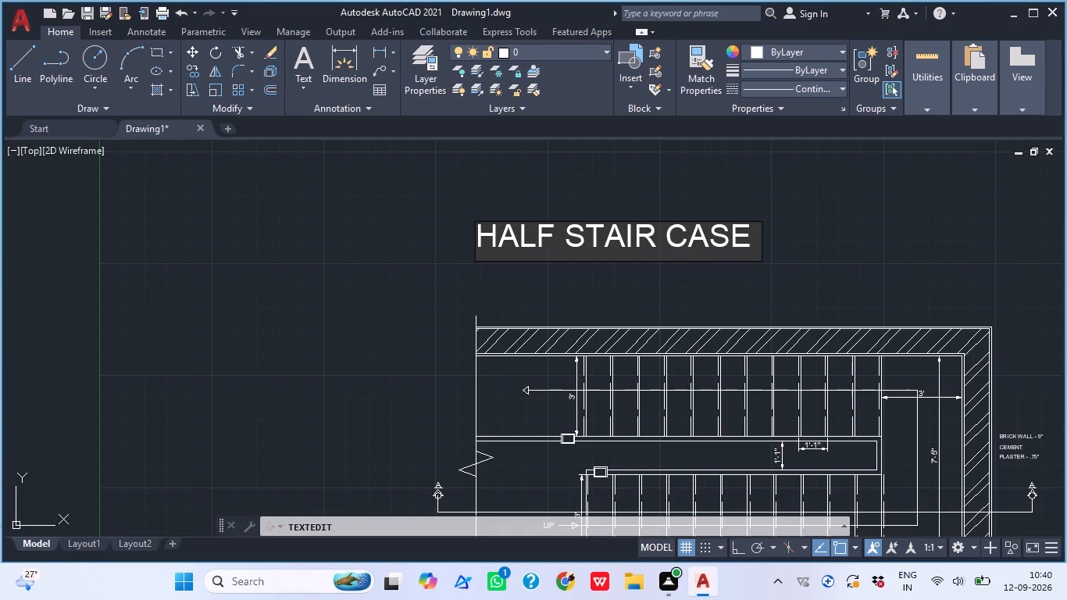
key("Return")
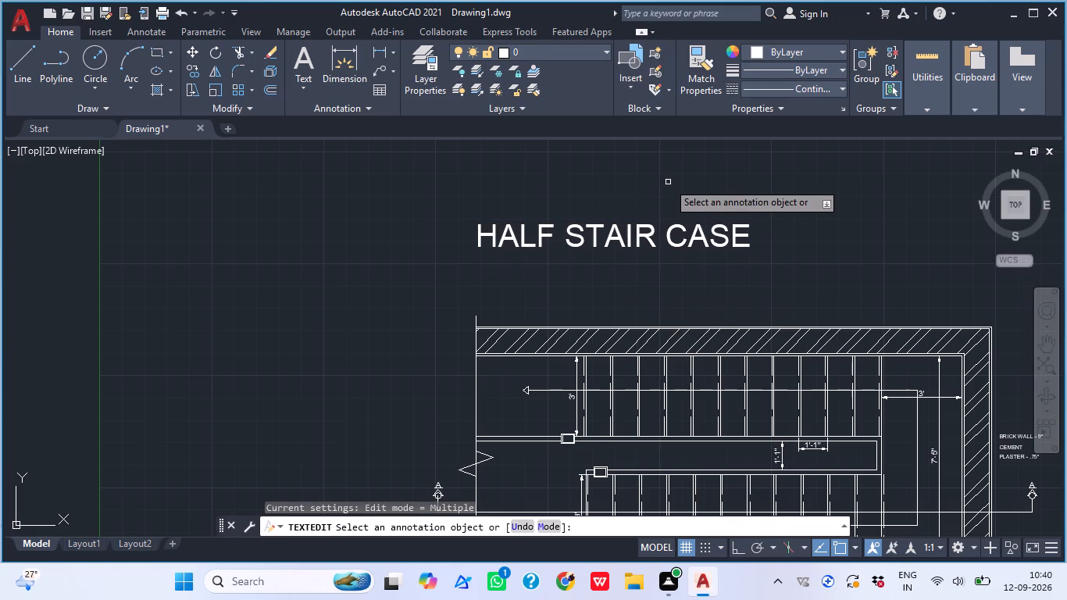
key("Escape")
Copy the HALF STAIR CASE title about 1'-5" downward, closer to the staircase's top wall and near the break-line end.
scroll(644, 243, "down", 2)
scroll(635, 242, "up", 2)
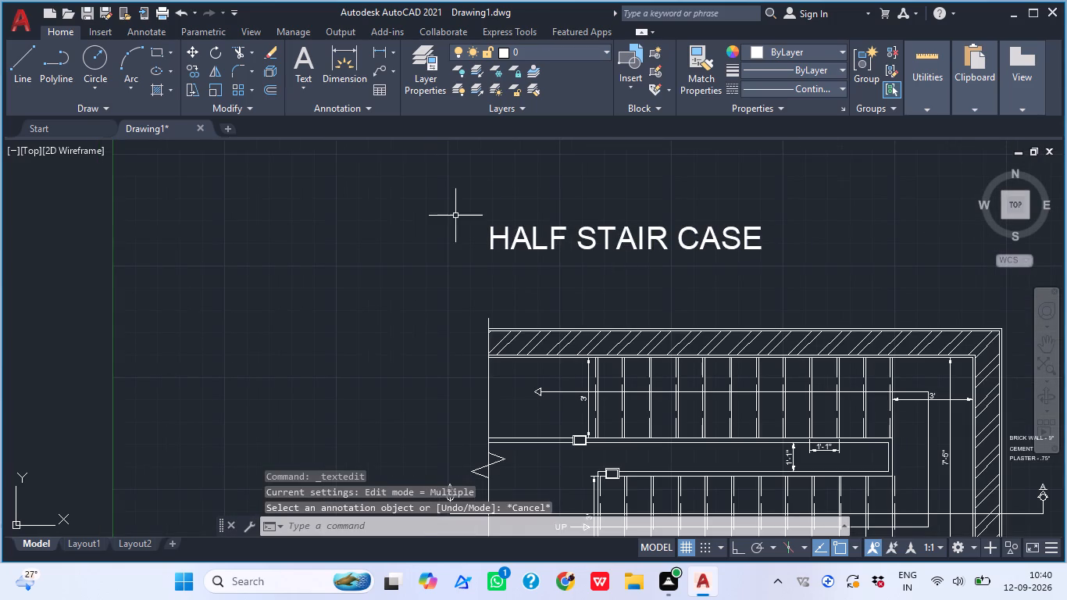
double_click(466, 202)
left_click(801, 273)
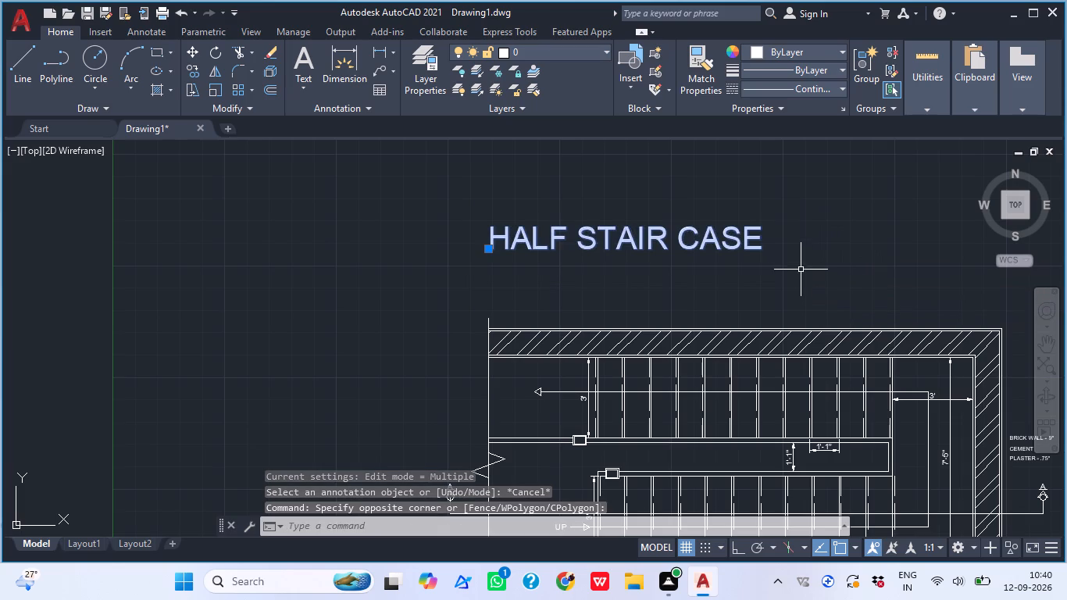
type("CO")
key("space")
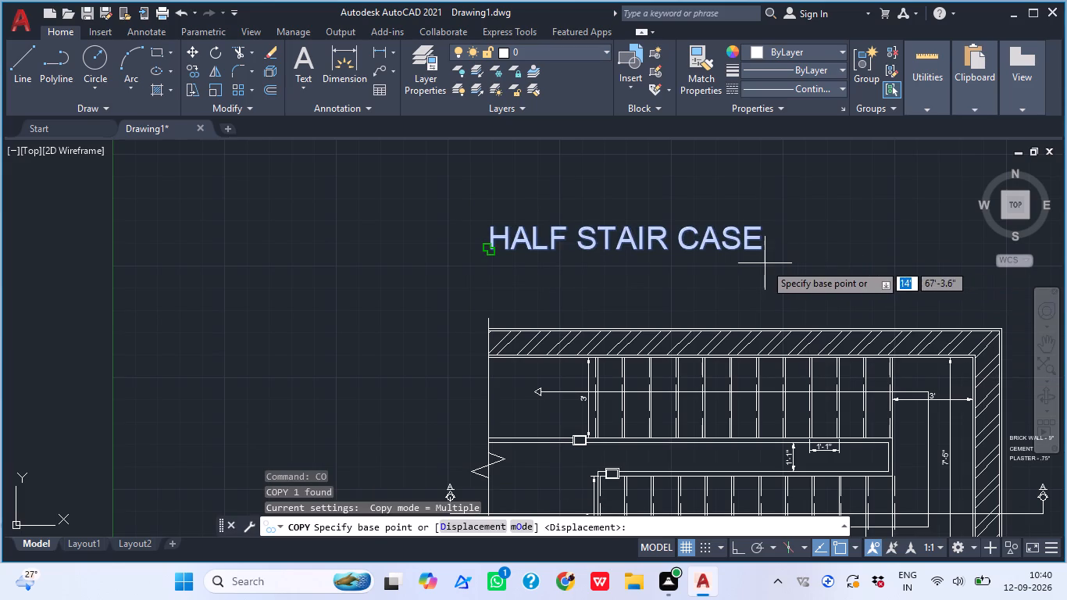
left_click(760, 258)
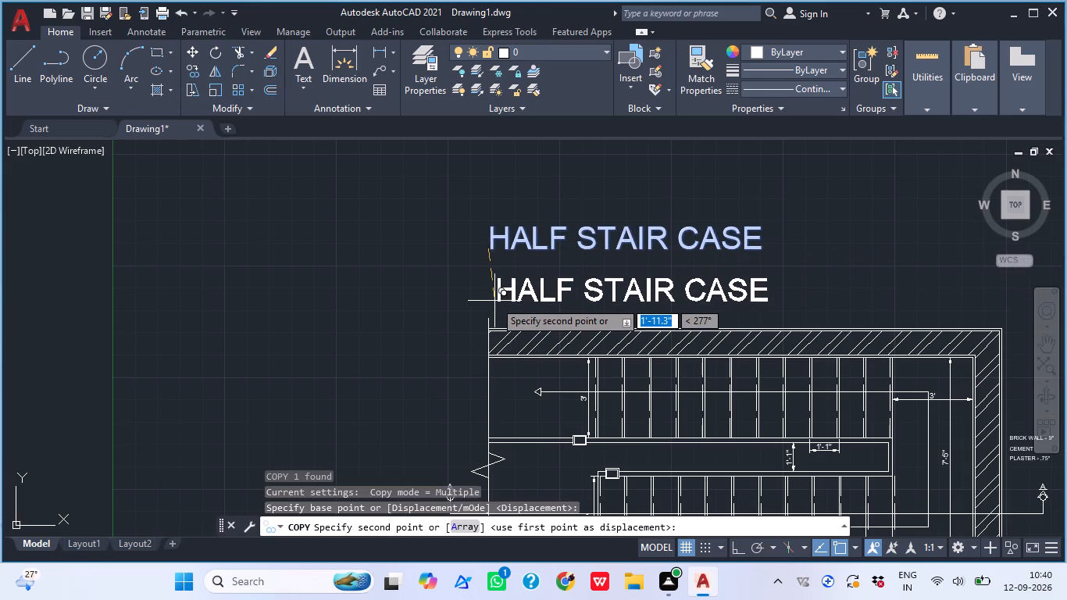
scroll(480, 295, "up", 1)
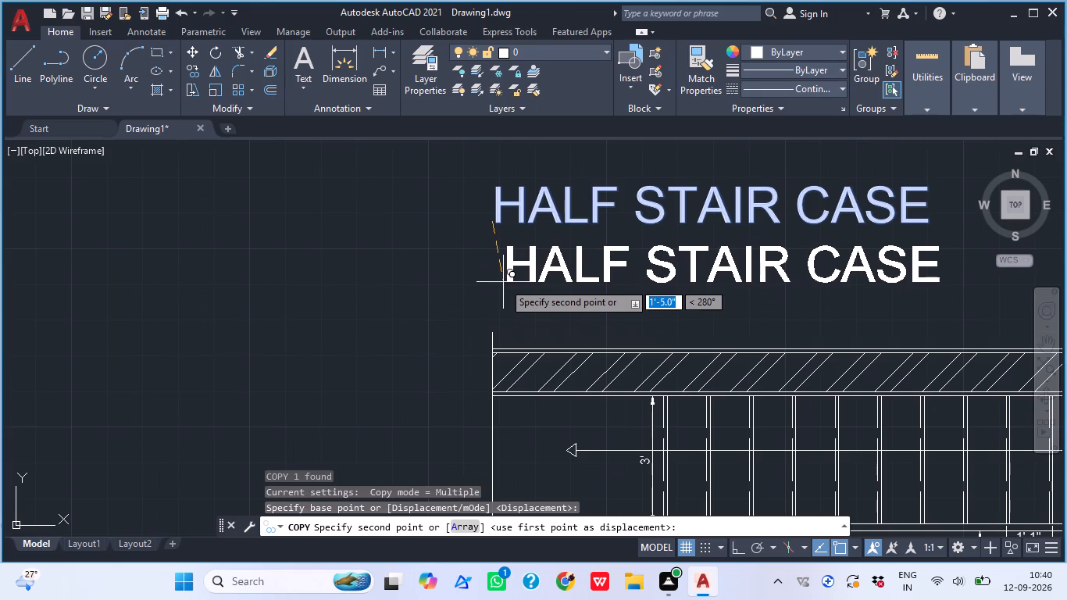
left_click(496, 283)
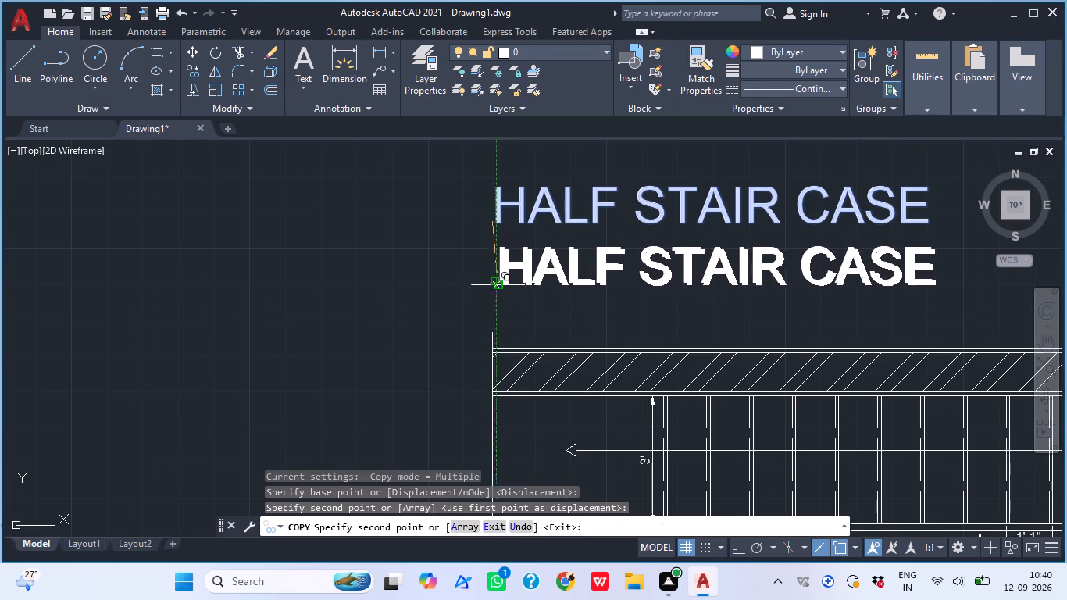
scroll(494, 286, "down", 2)
key("Escape")
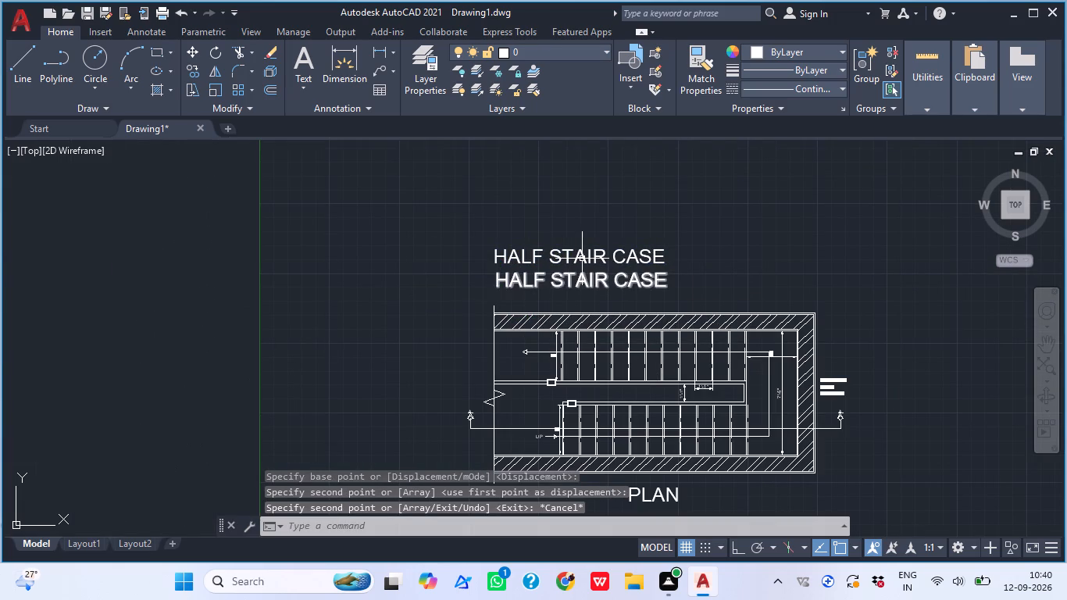
Erase the upper, original HALF STAIR CASE title.
left_click(650, 257)
key("Delete")
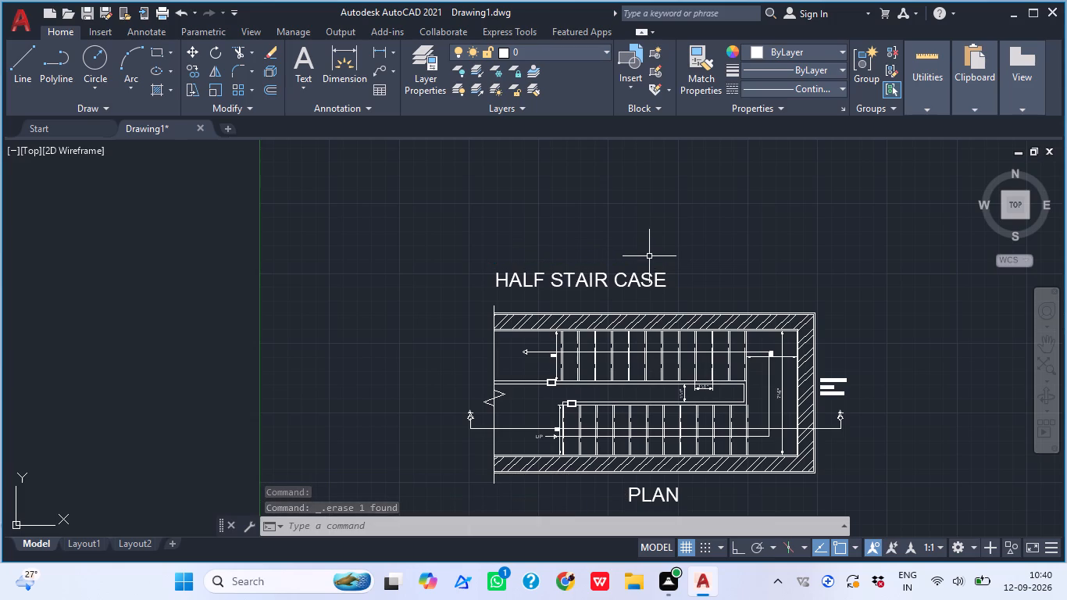
Draw a horizontal leader line about 2.4" long, with ortho on, from beside the BRICK WALL - 9" note toward the outer wall face.
scroll(680, 350, "down", 1)
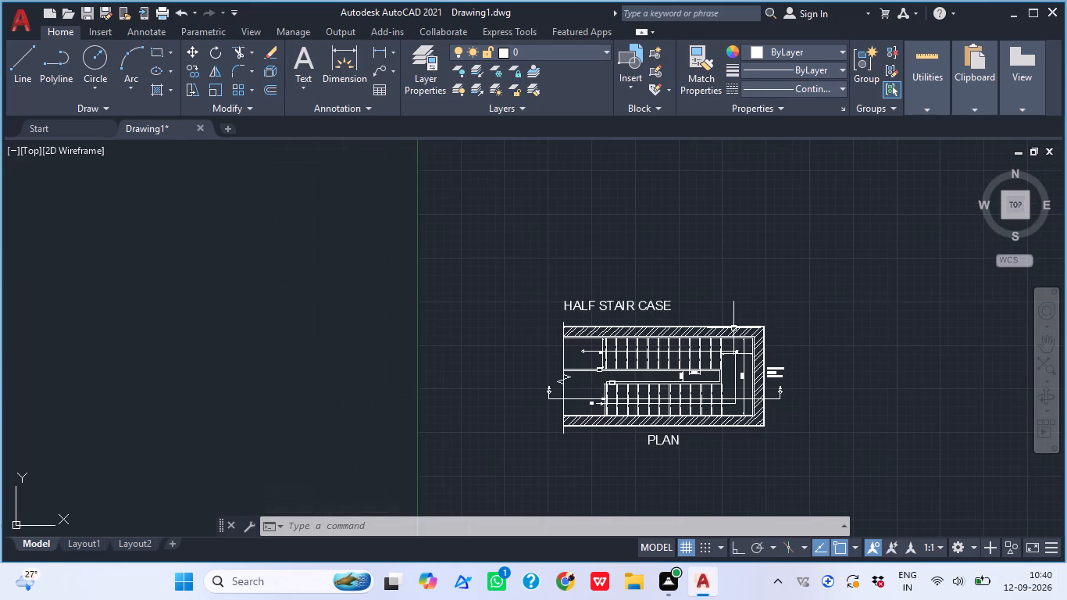
scroll(797, 353, "up", 3)
middle_click_drag(743, 463, 673, 251)
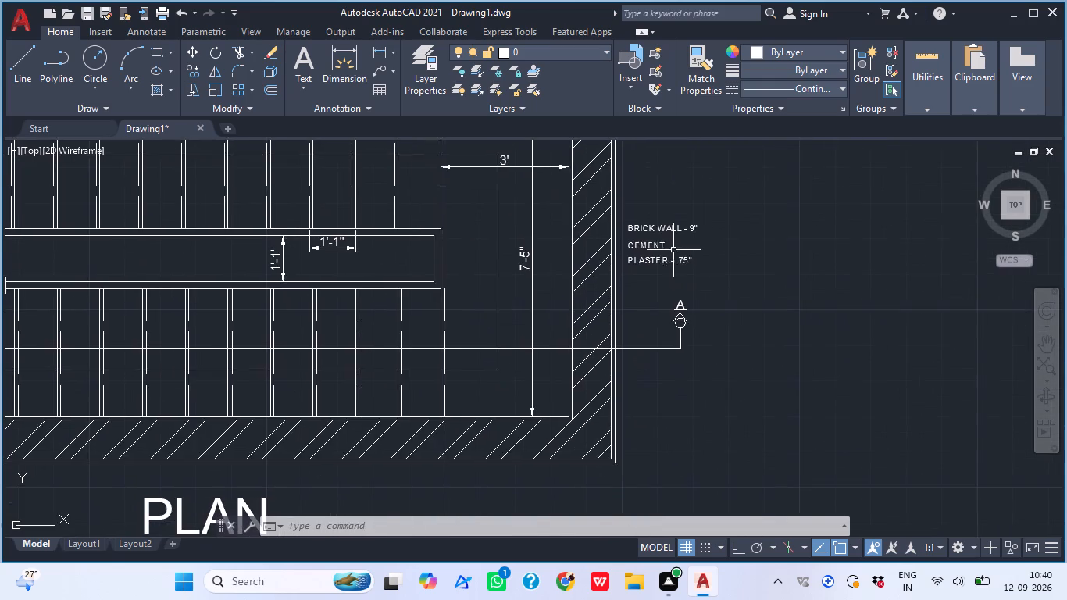
scroll(632, 235, "up", 2)
type("L")
key("space")
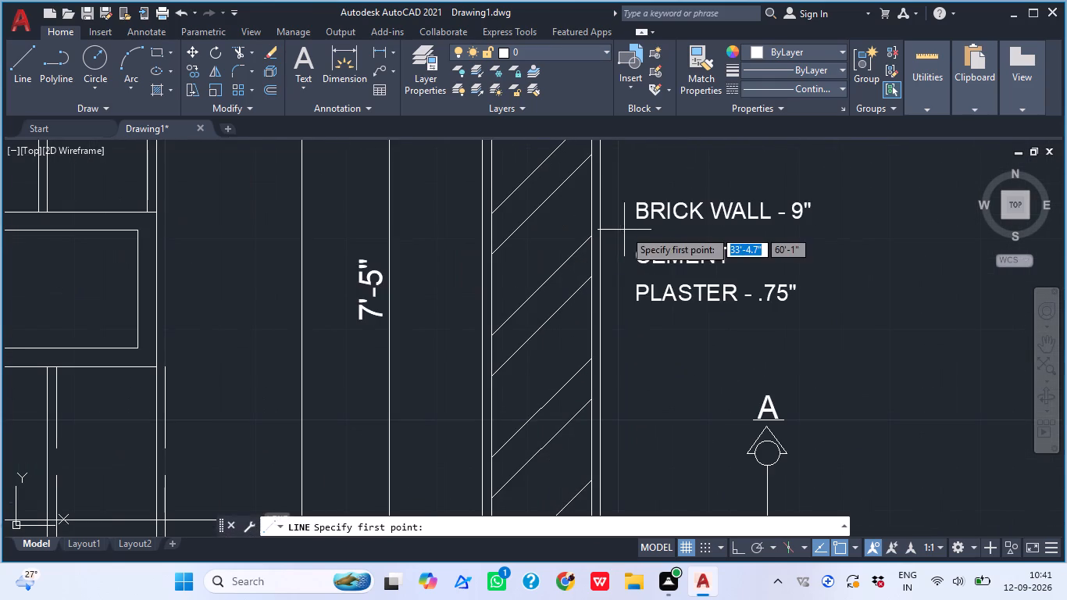
scroll(617, 221, "up", 1)
left_click(633, 208)
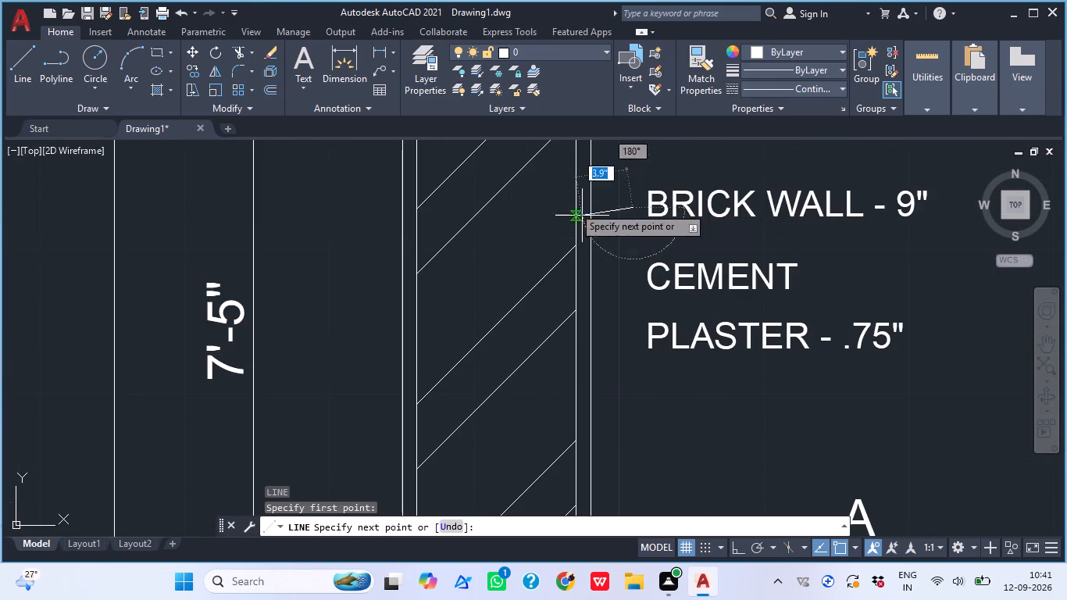
left_click(737, 544)
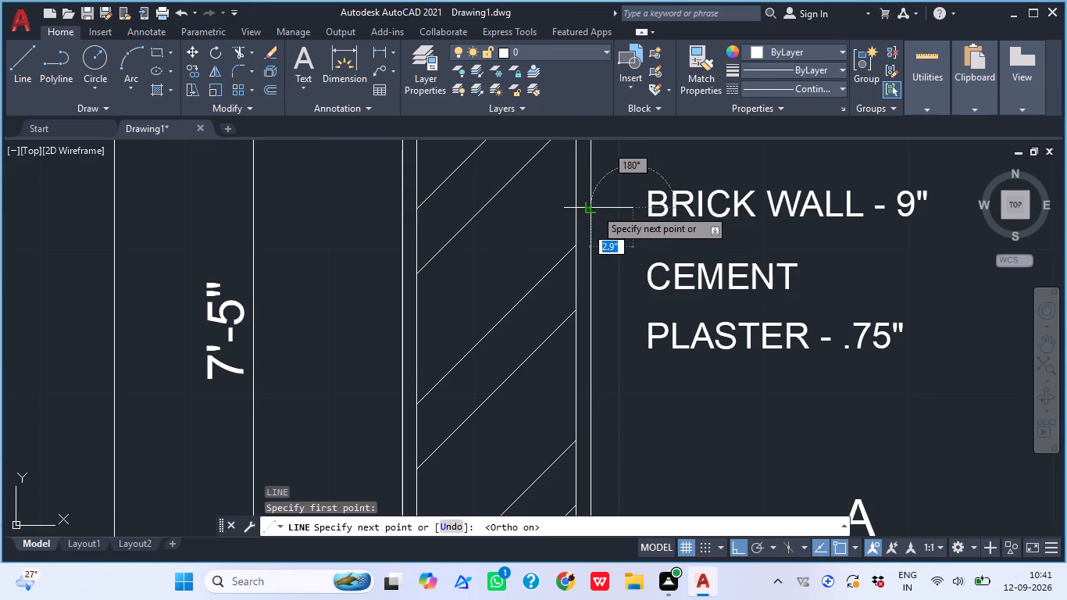
scroll(612, 206, "up", 3)
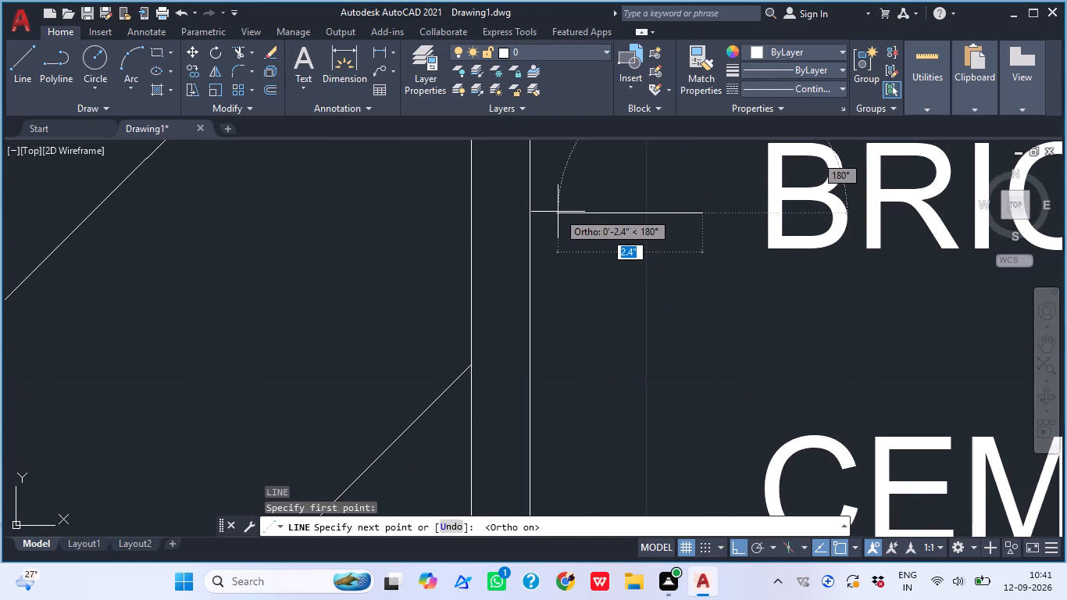
left_click(558, 212)
key("Escape")
scroll(611, 269, "down", 4)
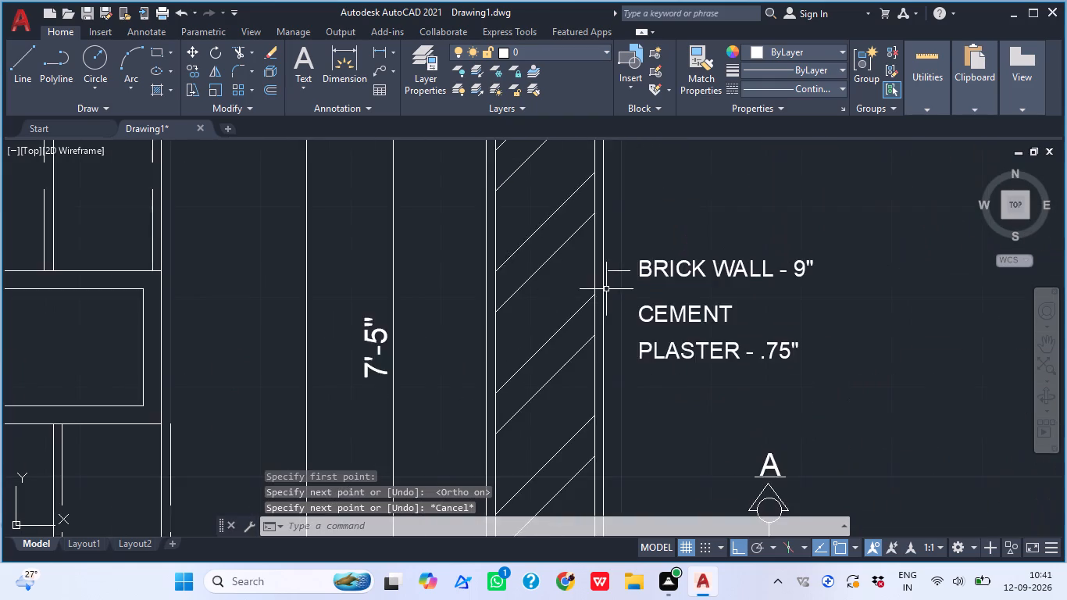
Copy the triangular arrowhead of the upper flight's direction line onto the wall-side end of the BRICK WALL leader line.
scroll(486, 304, "down", 3)
scroll(14, 227, "up", 2)
scroll(127, 287, "up", 1)
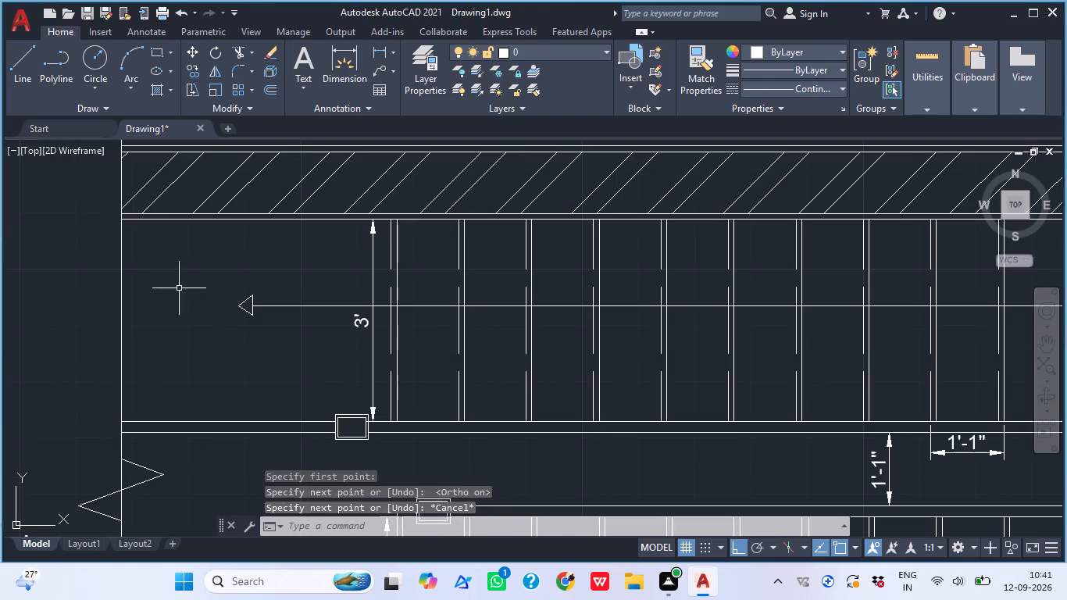
left_click(230, 271)
left_click(261, 334)
key("c")
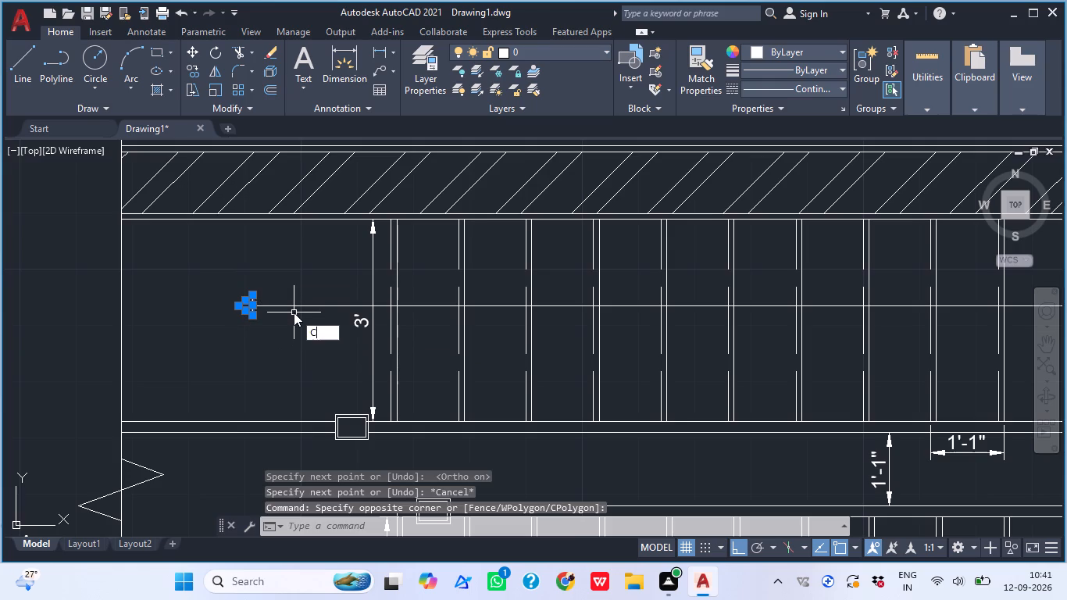
type("O")
key("space")
scroll(259, 309, "up", 2)
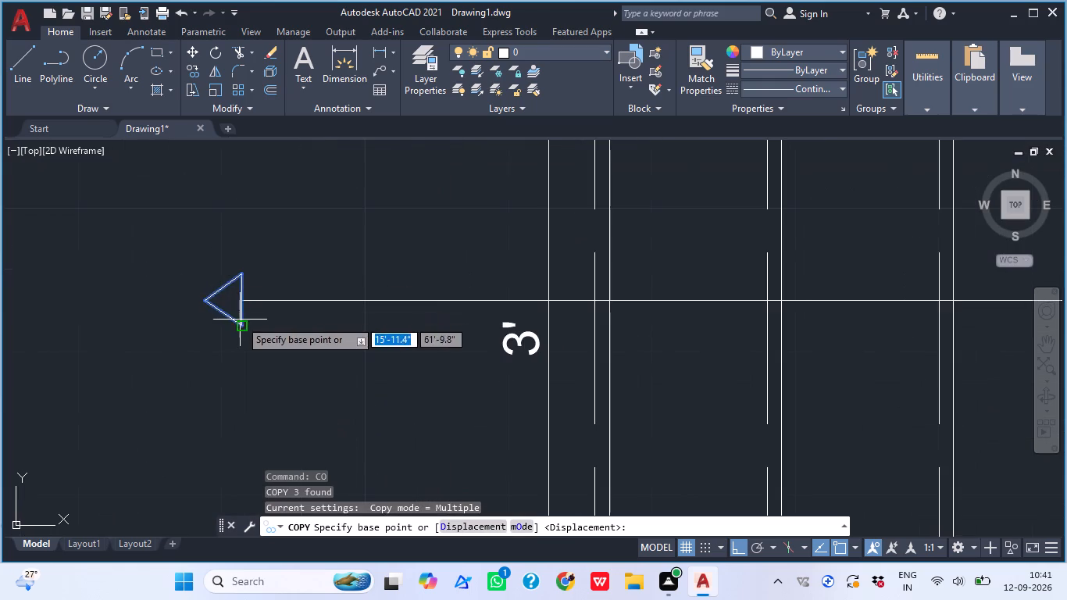
left_click(241, 302)
scroll(194, 273, "down", 3)
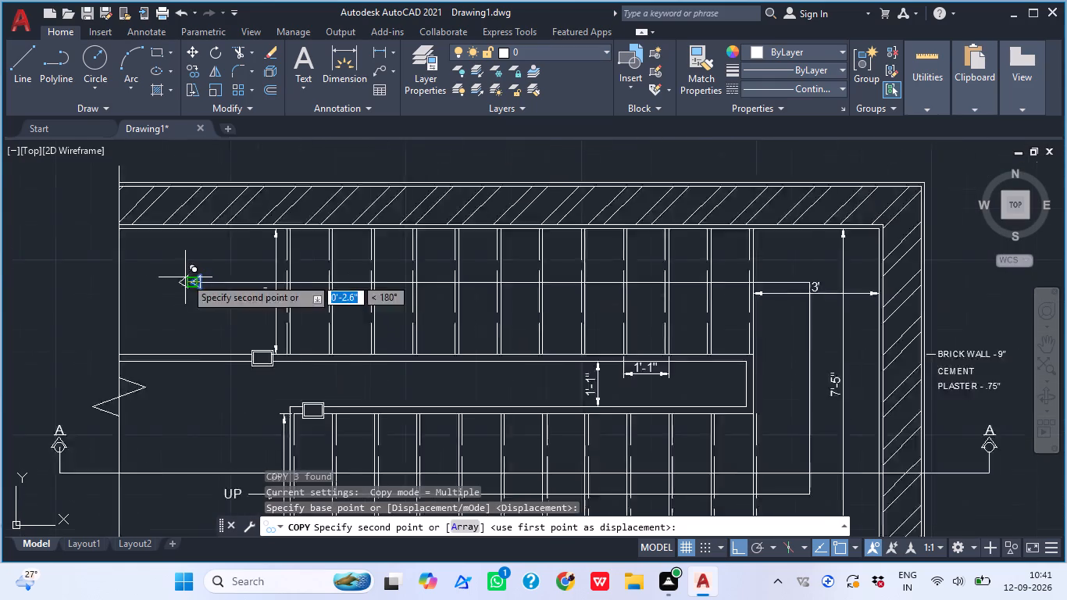
scroll(185, 277, "down", 2)
scroll(416, 273, "up", 1)
scroll(524, 333, "up", 3)
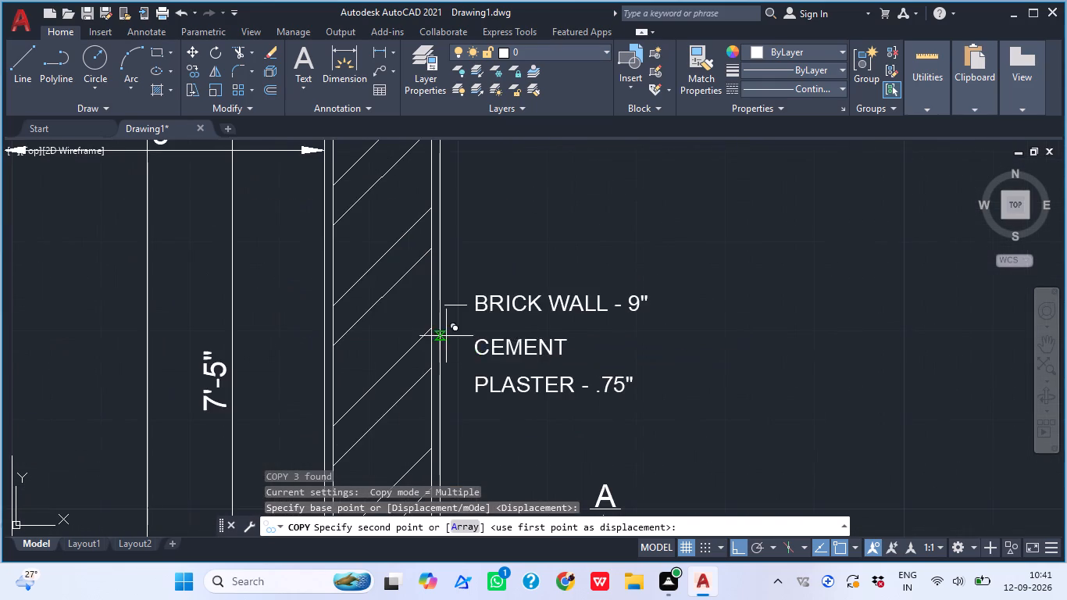
scroll(434, 309, "up", 6)
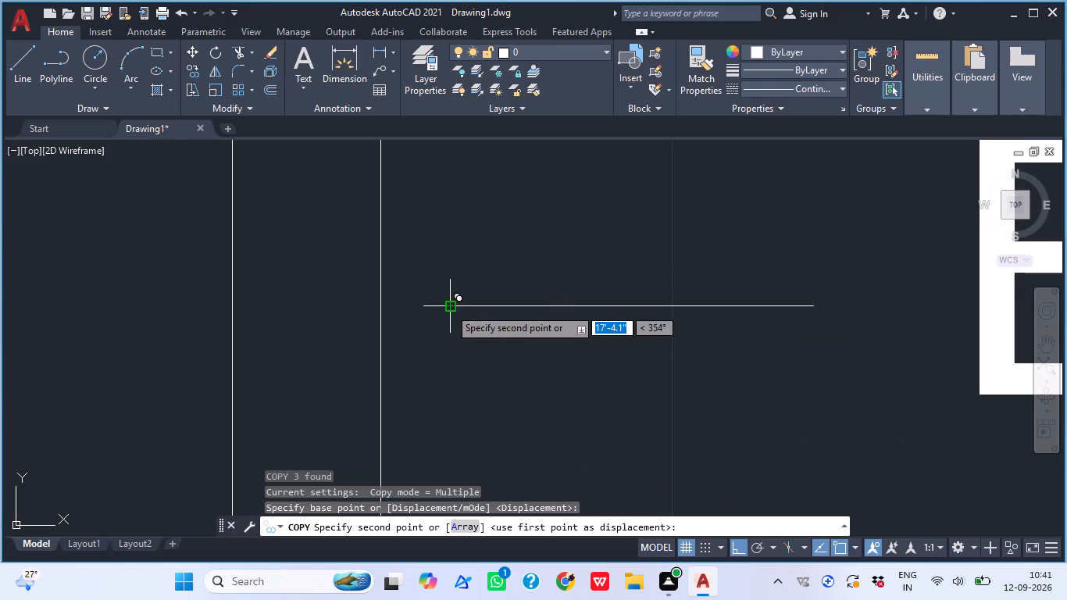
left_click(449, 305)
scroll(476, 312, "down", 4)
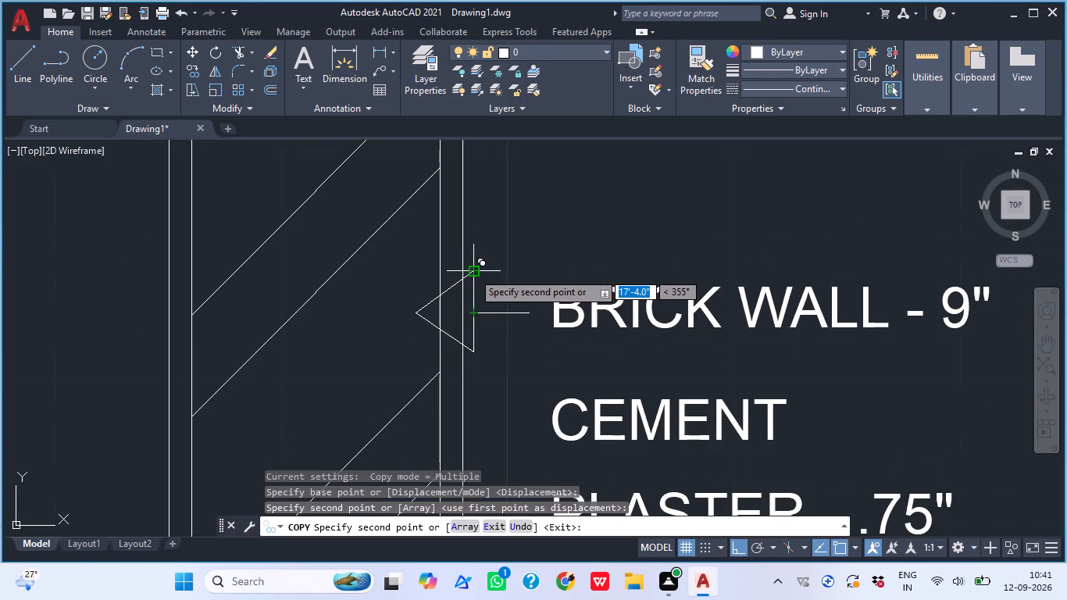
key("Escape")
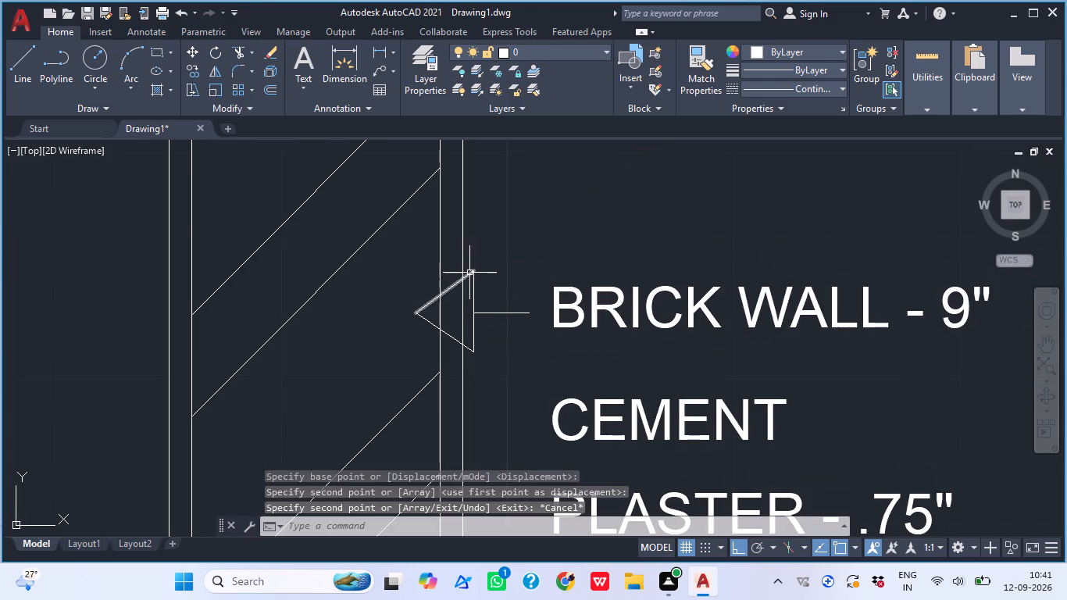
Scale the copied arrowhead down about its junction with the leader line so its tip stops just short of the outer wall face.
left_click(470, 273)
key("Escape")
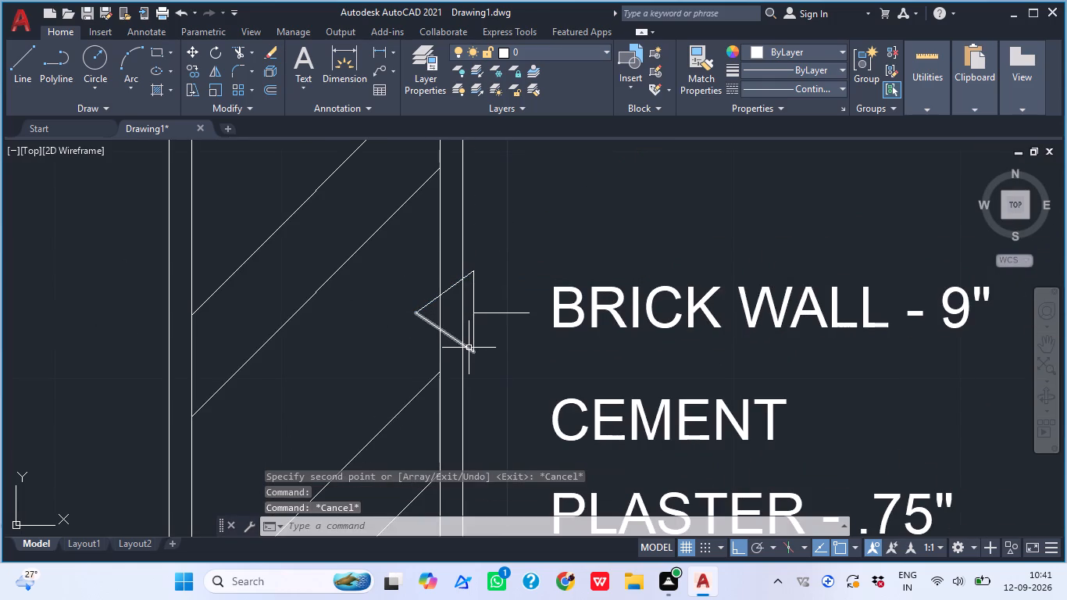
left_click(469, 348)
scroll(480, 334, "up", 3)
left_click(449, 301)
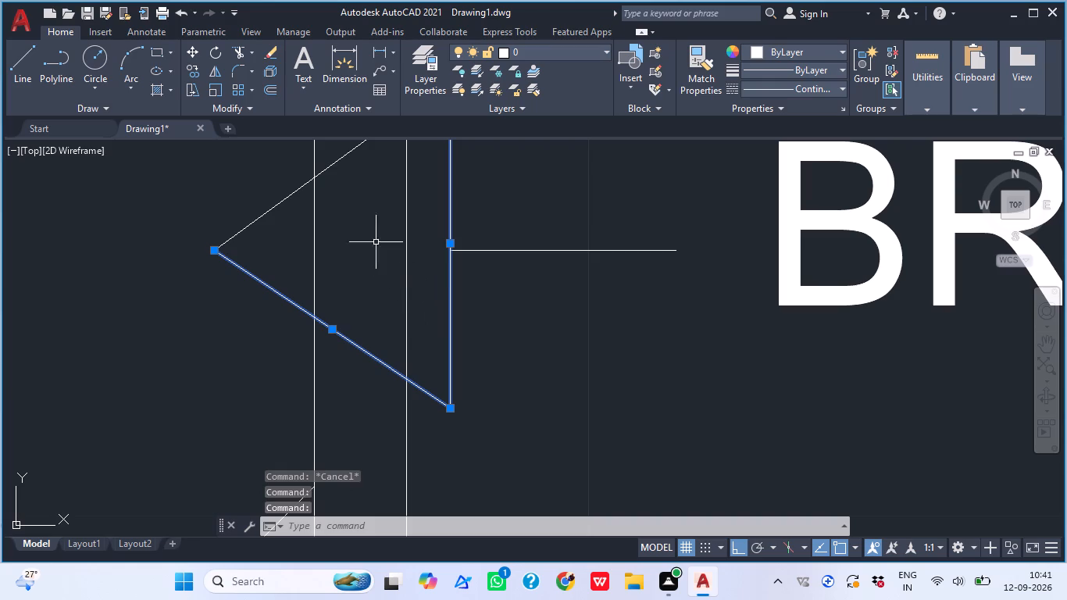
left_click(359, 147)
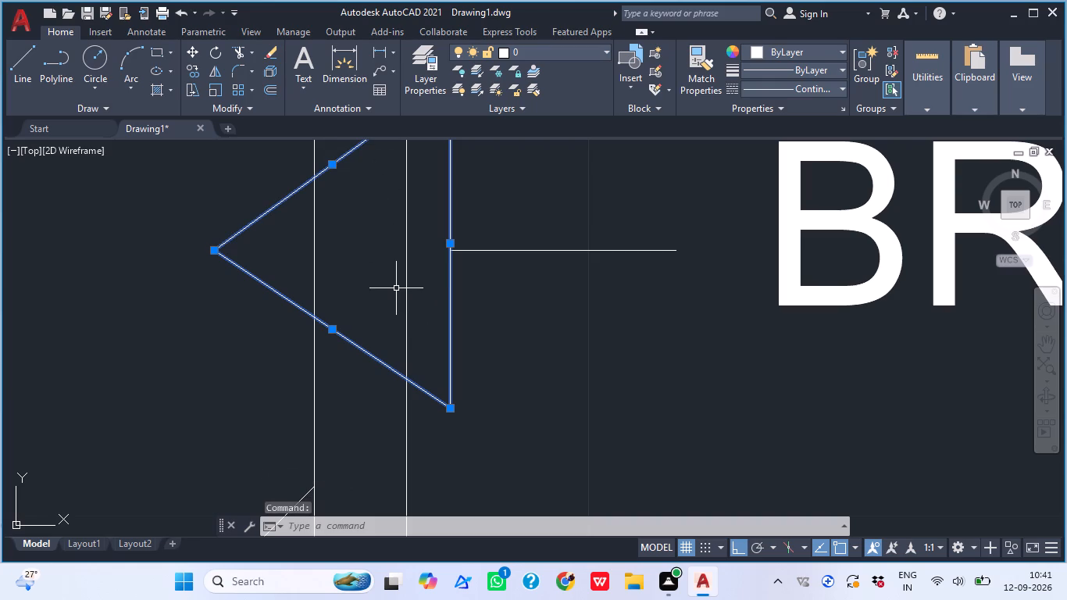
type("SC")
key("space")
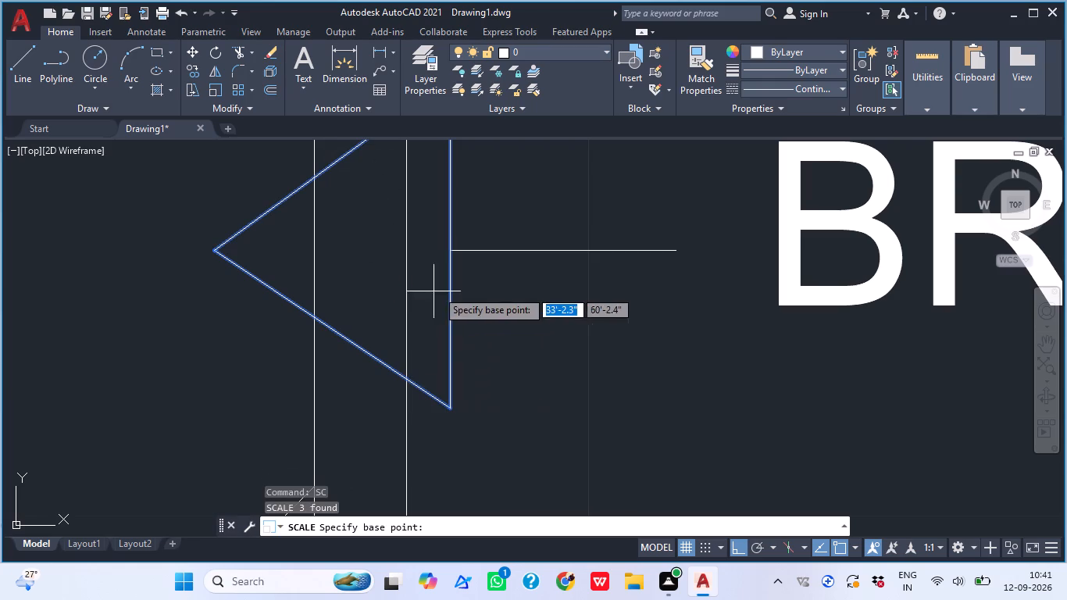
left_click(449, 248)
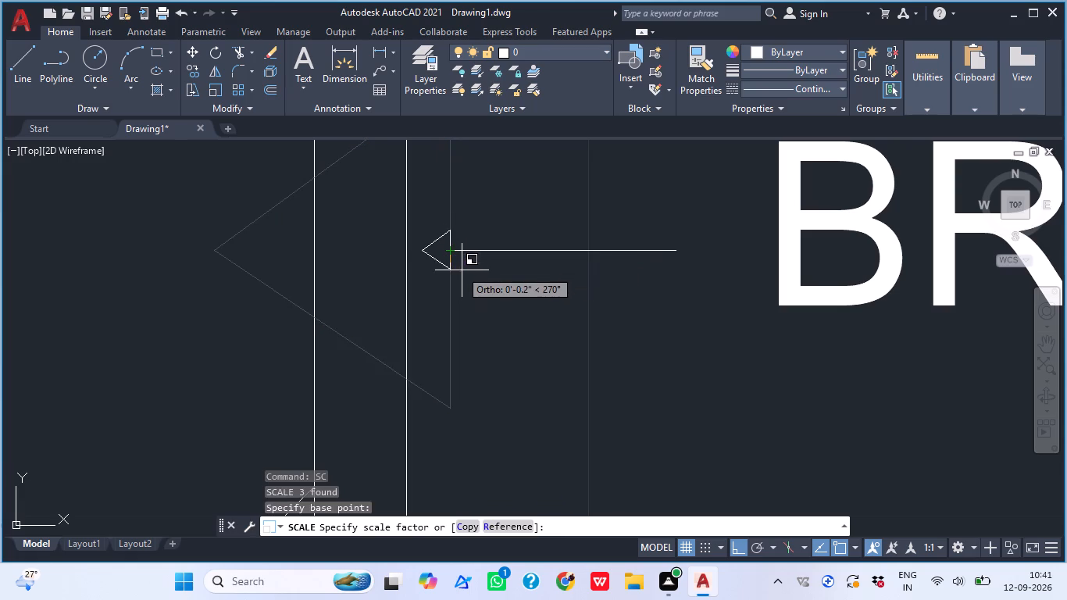
scroll(462, 273, "up", 2)
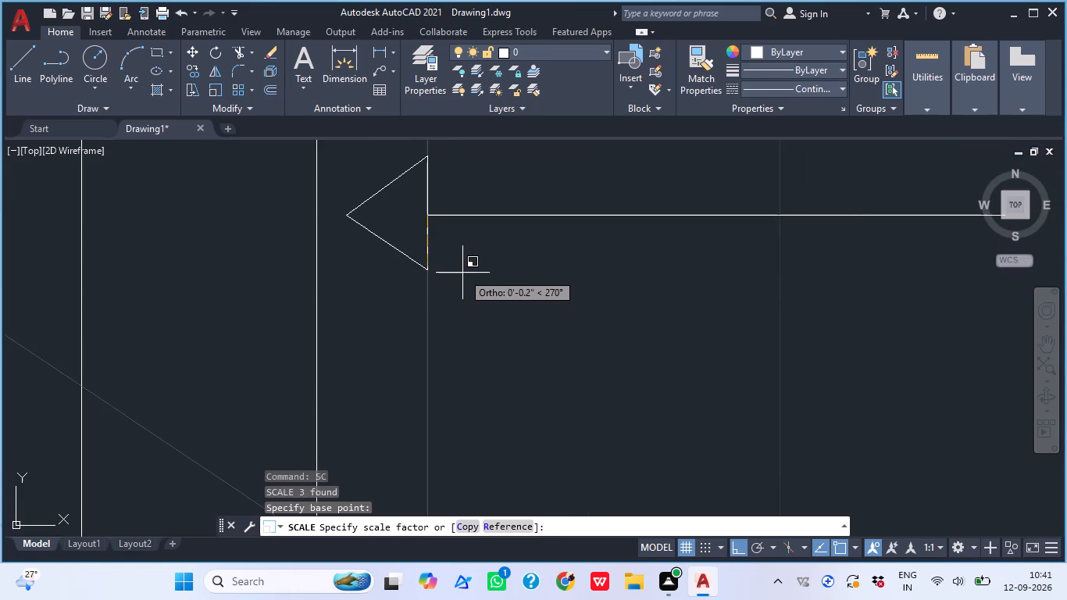
left_click(466, 284)
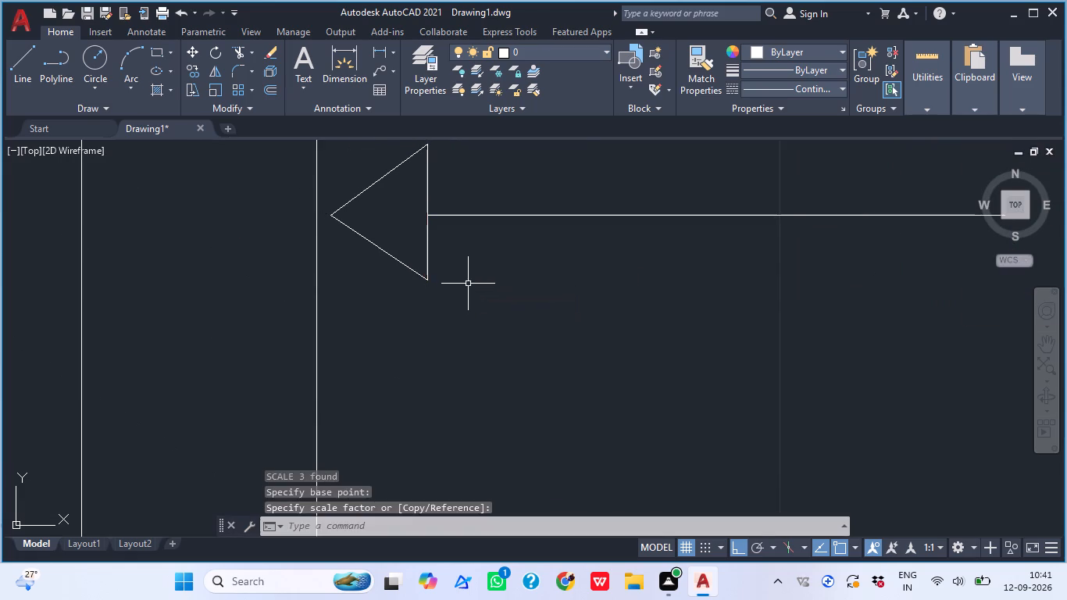
Copy the BRICK WALL leader line with its arrowhead about 4.4" straight down, beside the CEMENT PLASTER note.
scroll(449, 297, "down", 3)
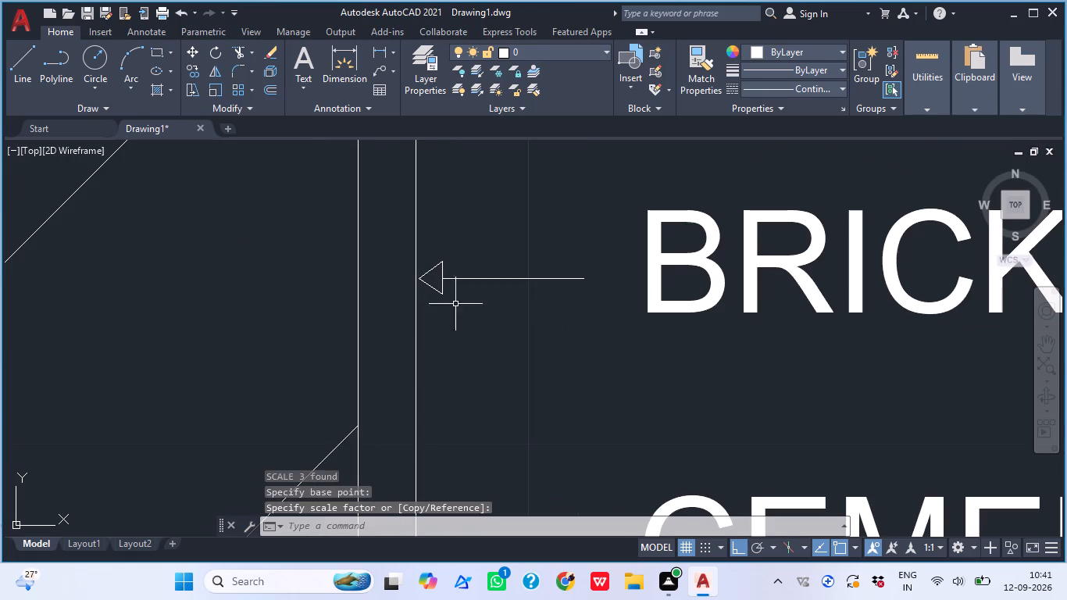
scroll(448, 287, "up", 3)
left_click(338, 198)
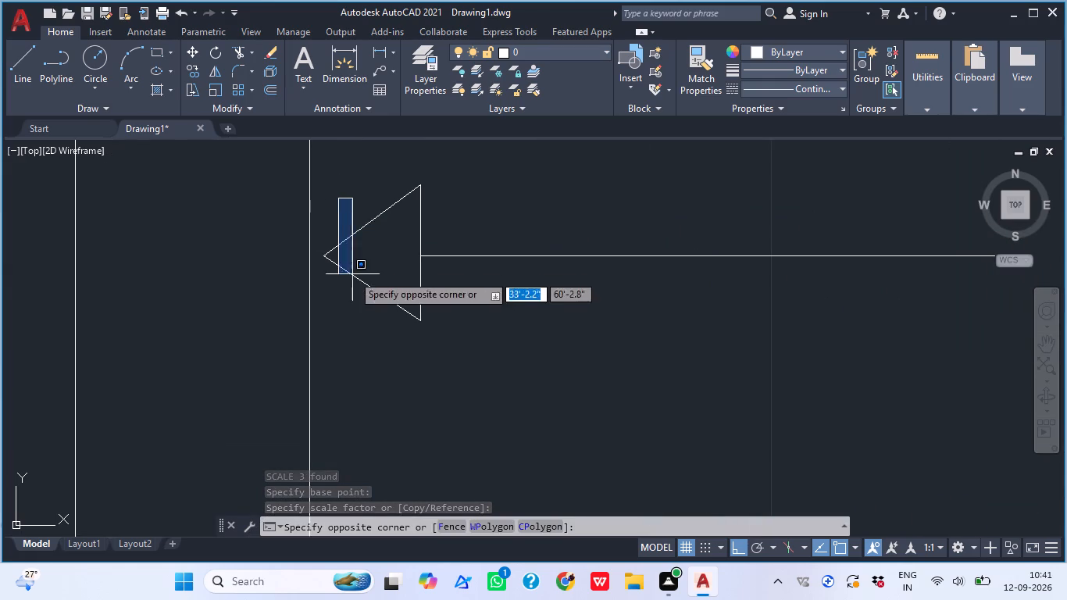
left_click(1004, 403)
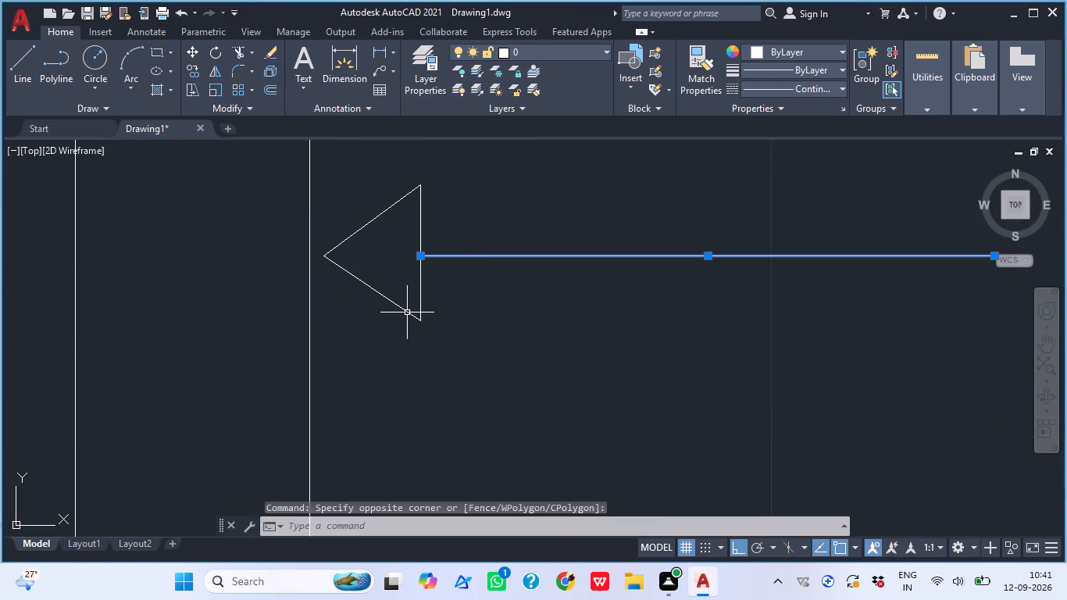
left_click(407, 312)
left_click(384, 211)
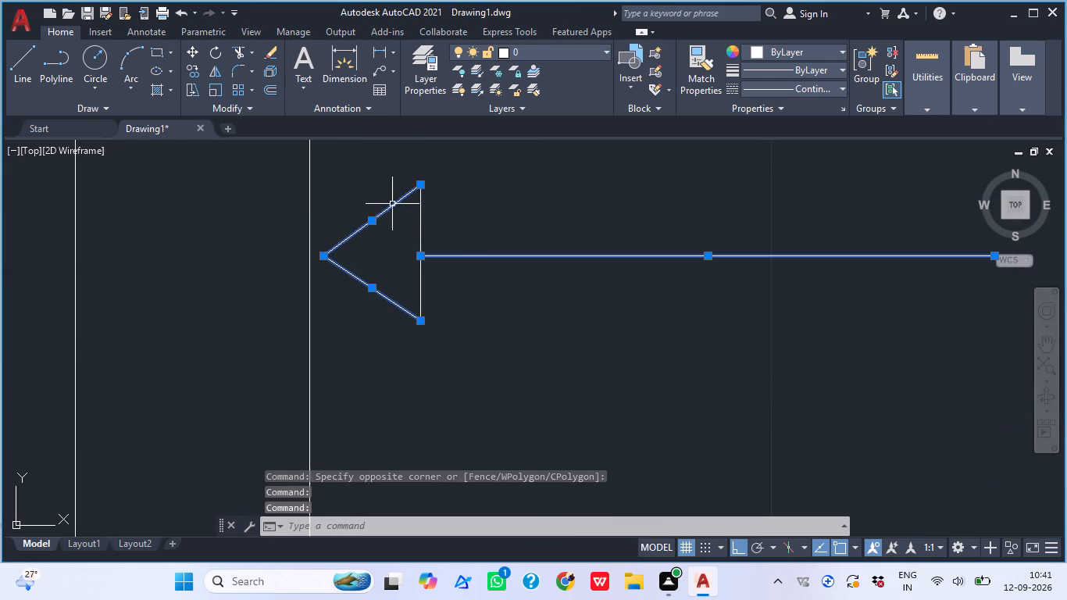
left_click(422, 222)
scroll(462, 261, "down", 3)
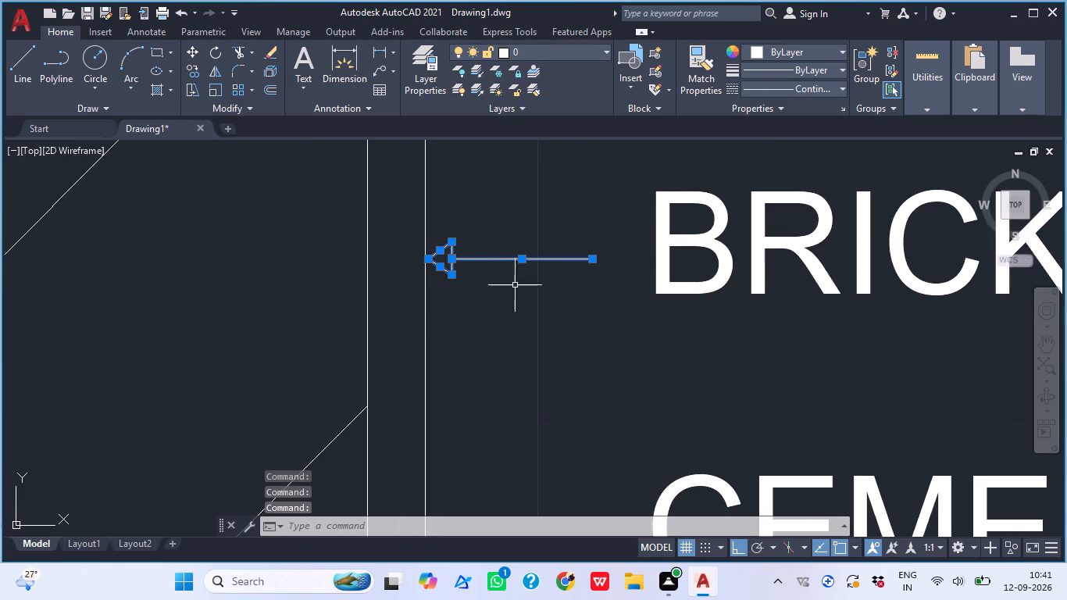
key("c")
key("o")
key("space")
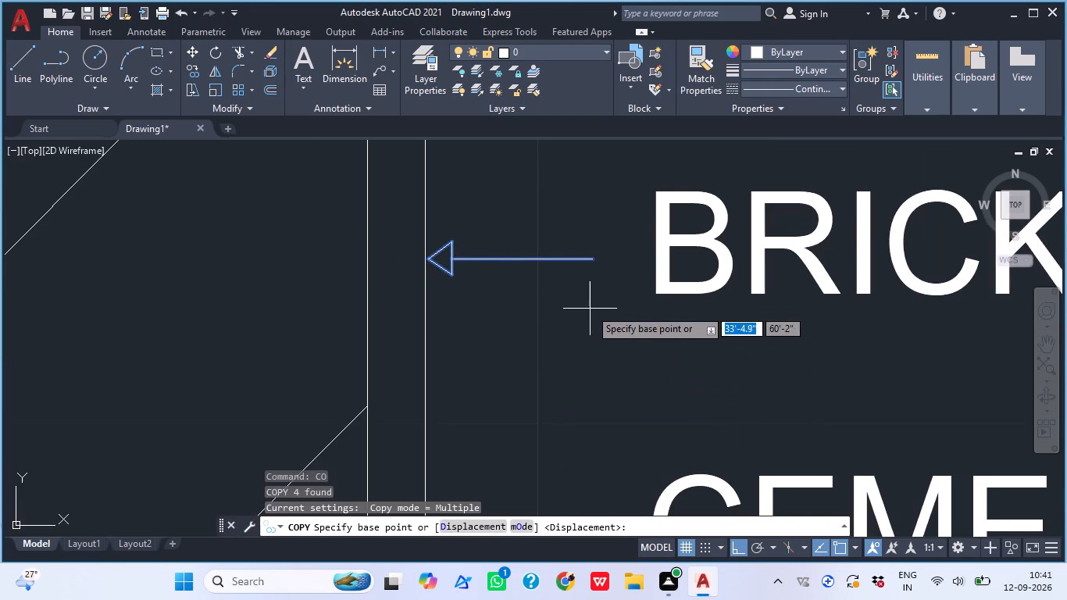
left_click(592, 259)
scroll(601, 241, "down", 2)
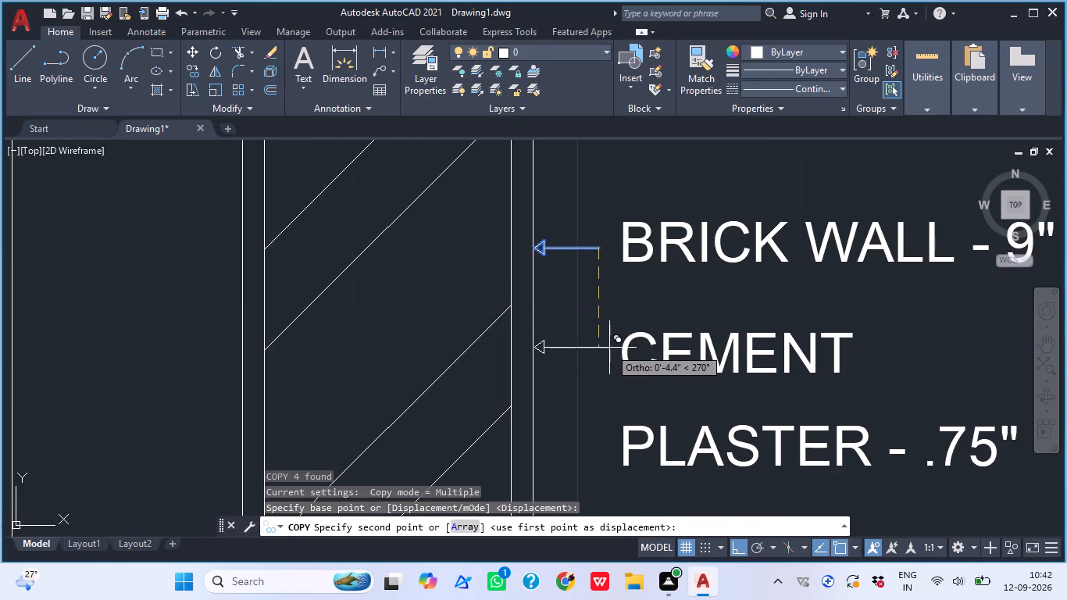
left_click(609, 348)
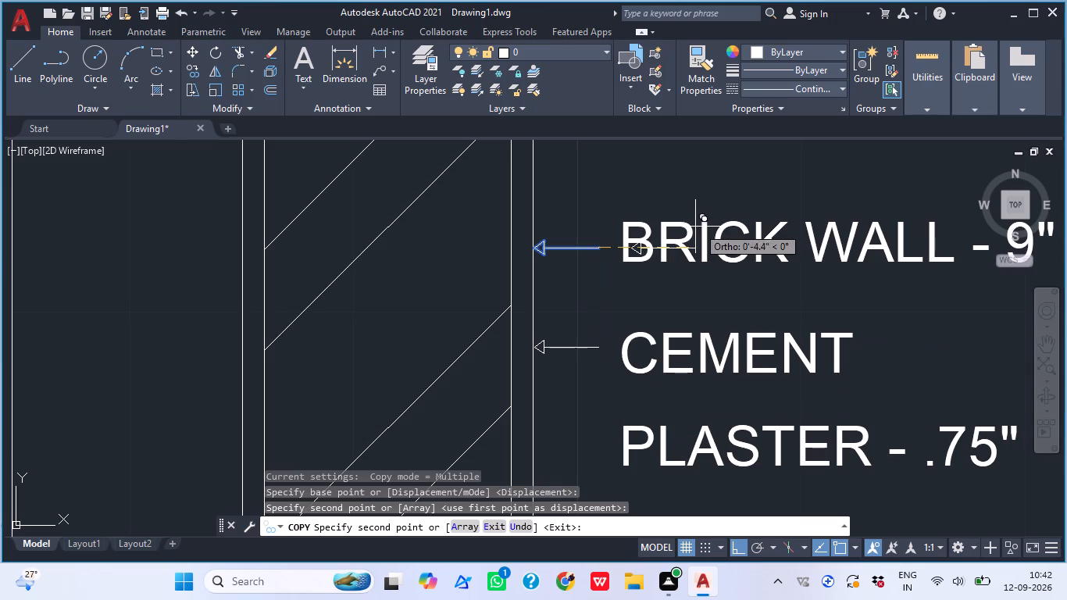
key("Escape")
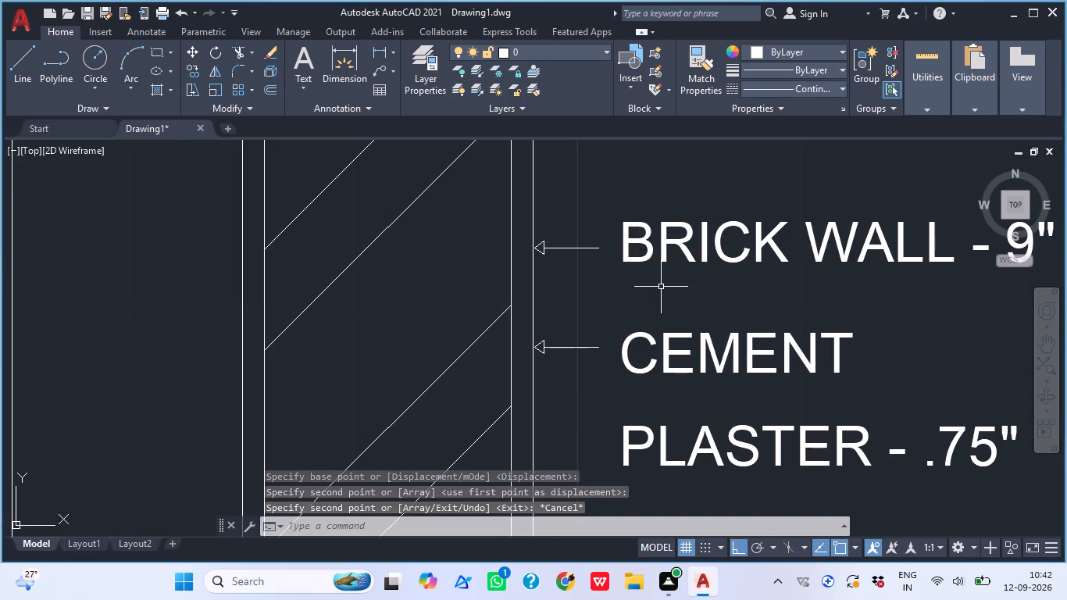
Stretch the text-side end of the BRICK WALL leader line about 1.1" horizontally so it meets the note's first letter.
scroll(598, 241, "up", 2)
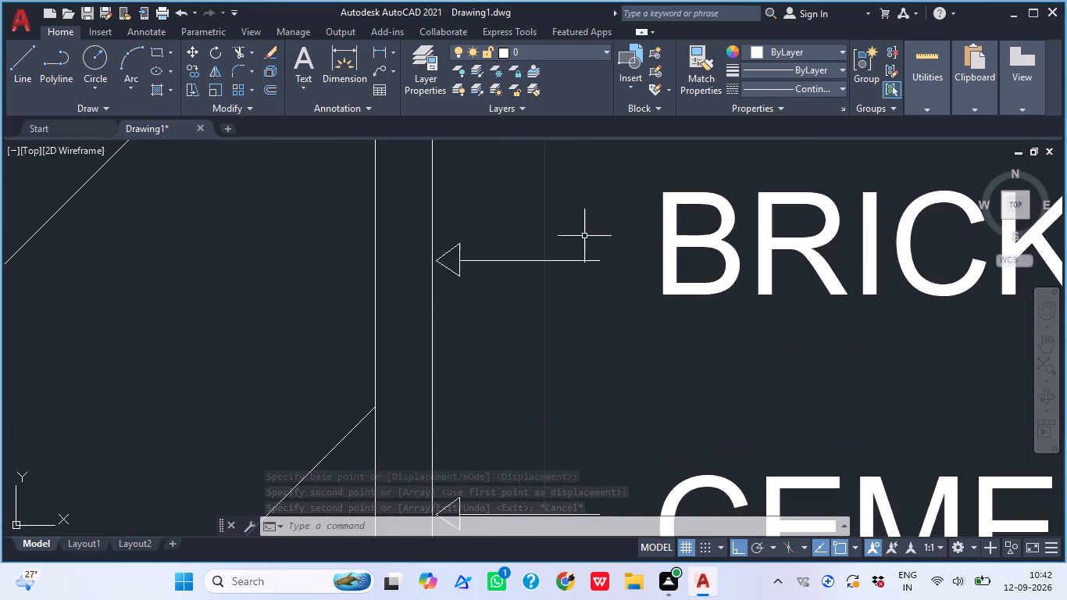
scroll(607, 264, "up", 3)
left_click(576, 251)
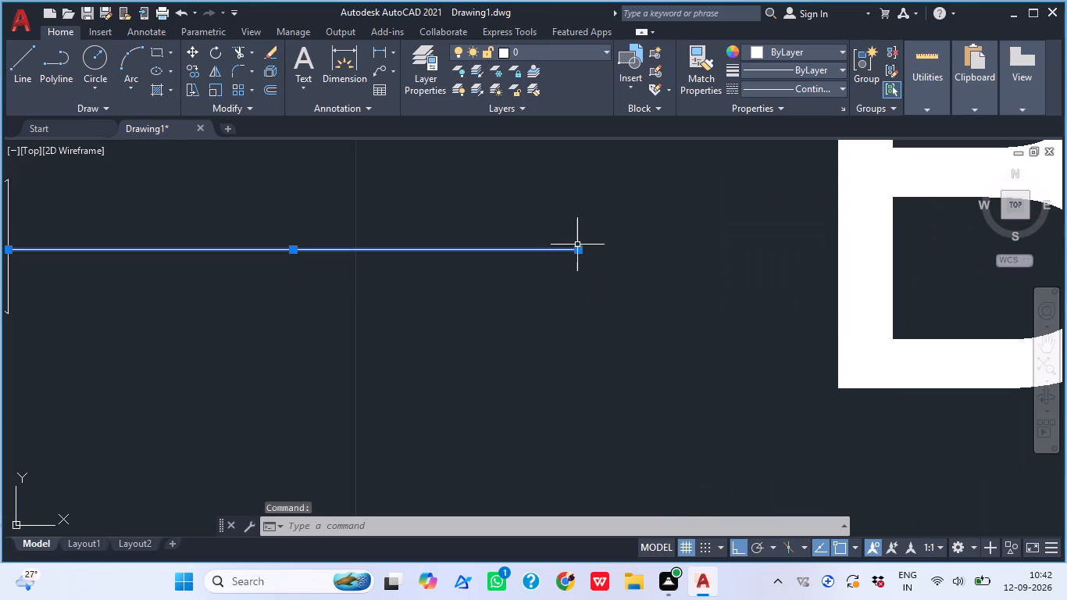
left_click(580, 251)
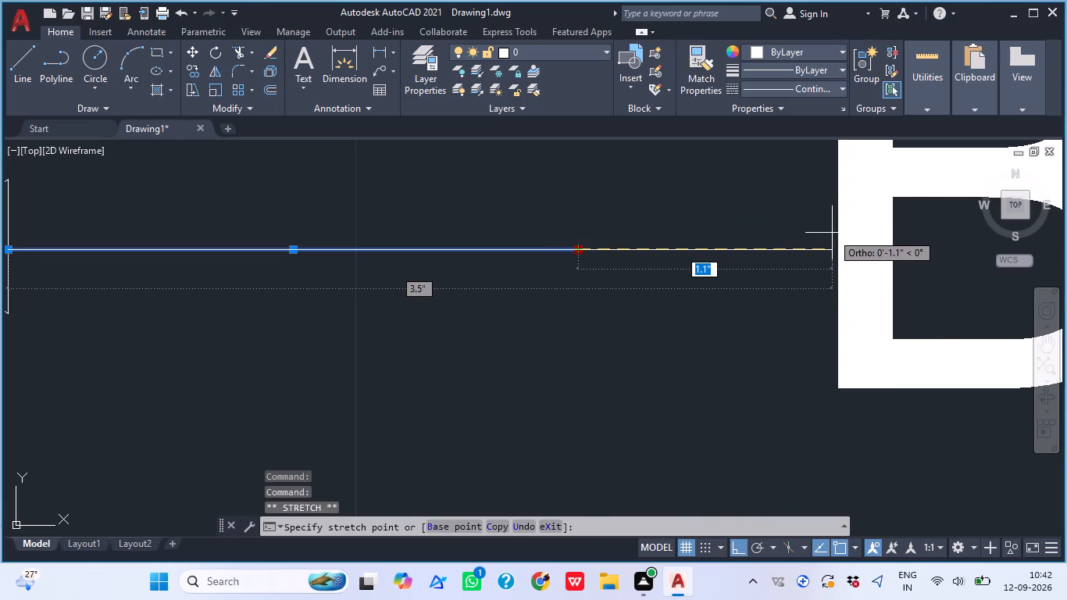
left_click(840, 252)
scroll(778, 246, "down", 3)
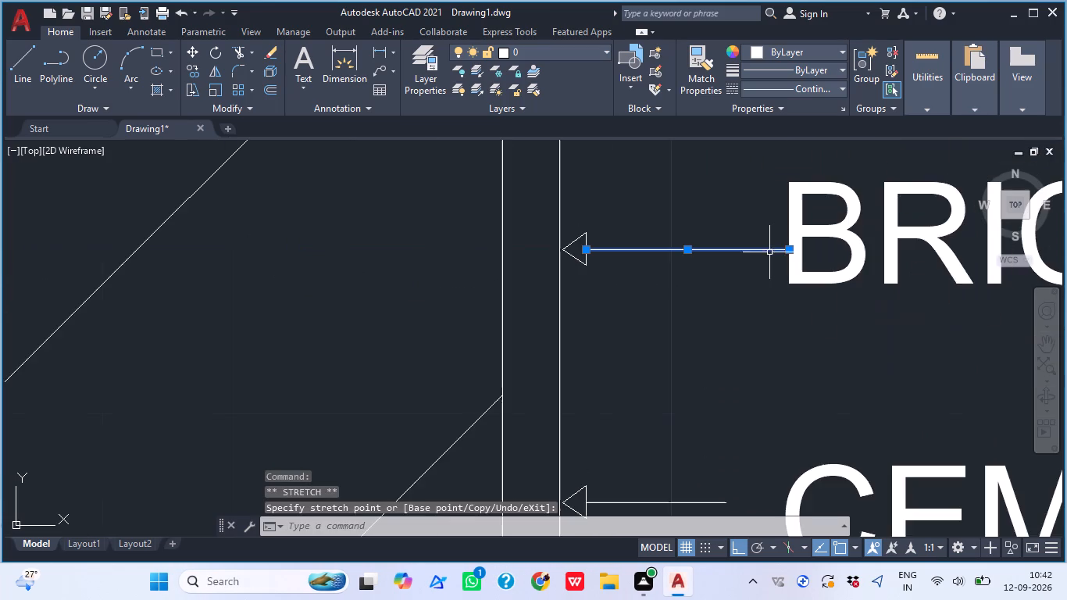
scroll(736, 284, "down", 2)
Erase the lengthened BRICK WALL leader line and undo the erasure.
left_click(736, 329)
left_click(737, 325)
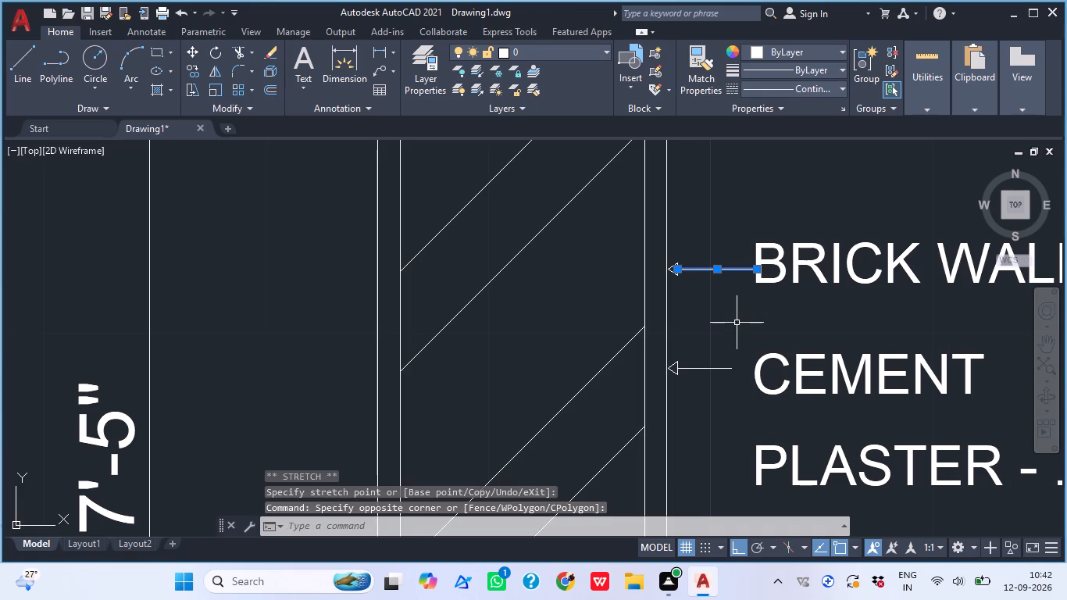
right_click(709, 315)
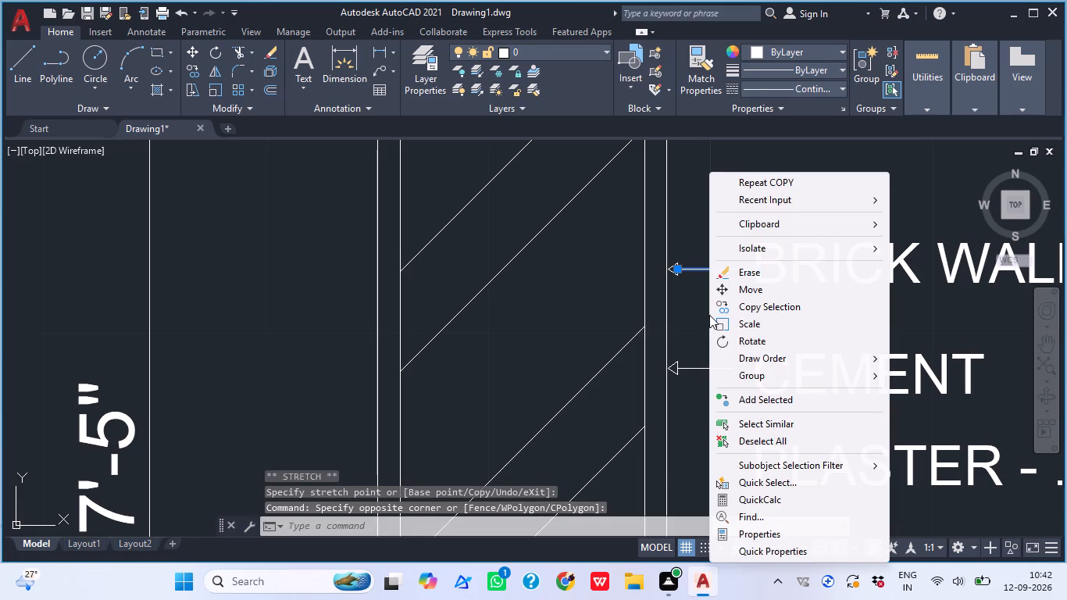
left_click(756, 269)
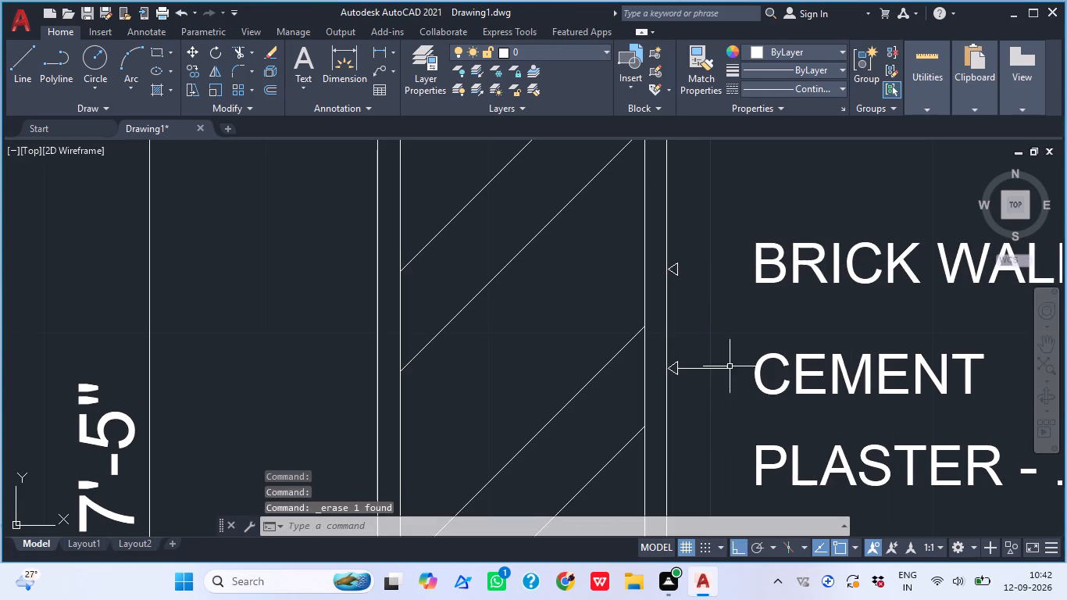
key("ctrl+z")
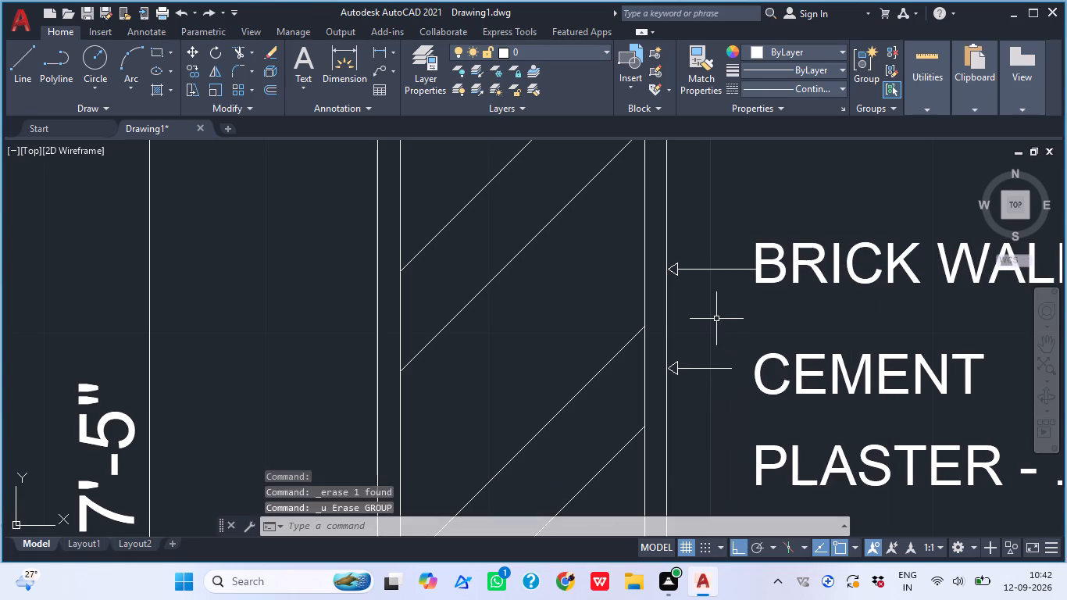
Stretch the text-side end of the CEMENT PLASTER leader line about 1.2" horizontally so it meets the note's first letter.
scroll(717, 345, "up", 3)
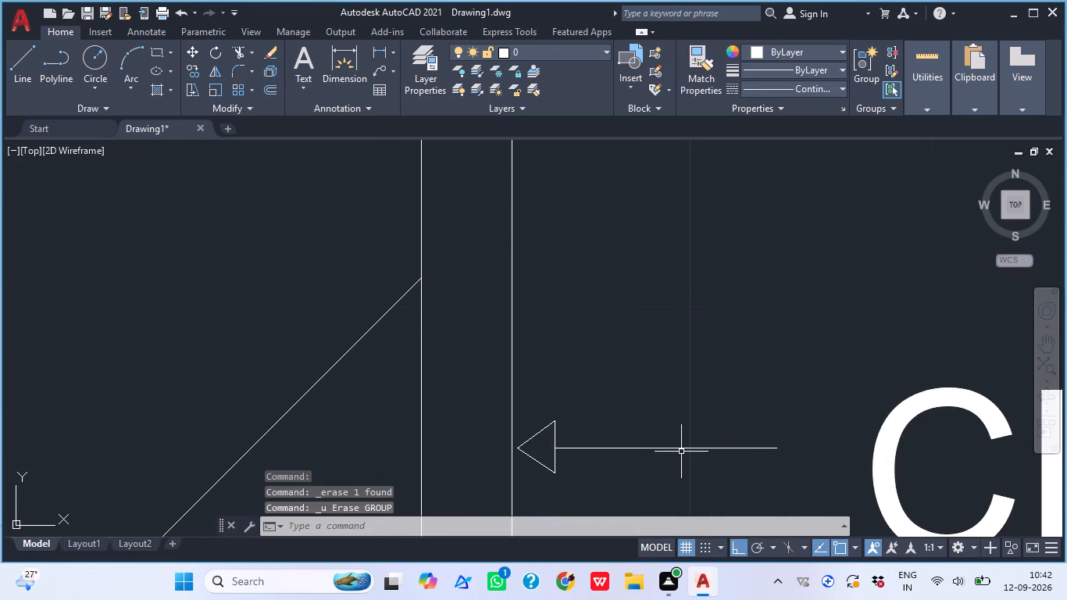
left_click(681, 448)
scroll(626, 336, "up", 1)
middle_click_drag(687, 345, 242, 0)
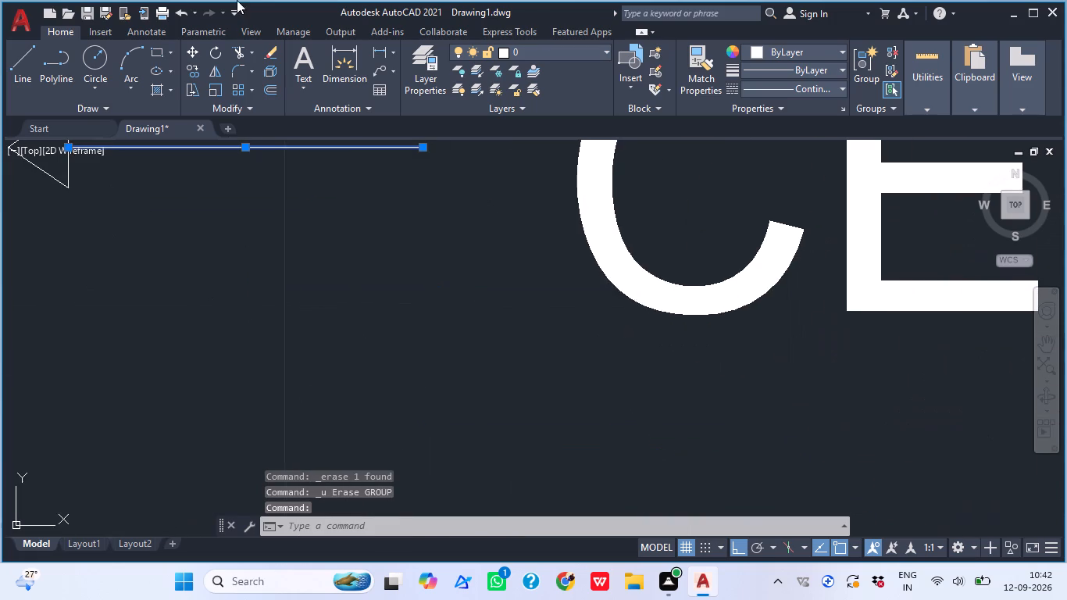
middle_click_drag(396, 234, 459, 354)
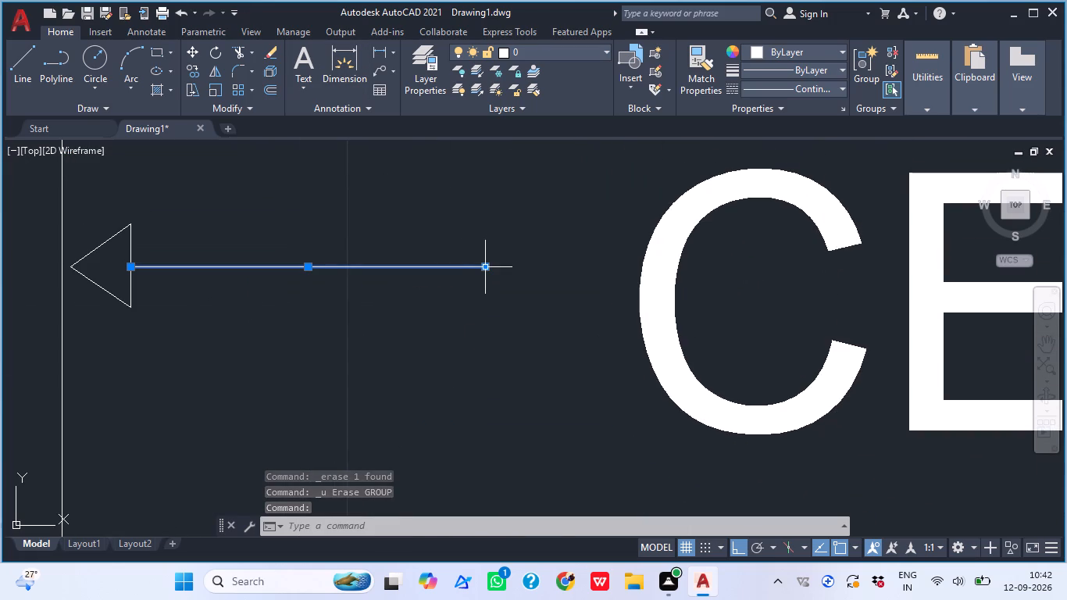
left_click(489, 263)
left_click(488, 270)
left_click(492, 273)
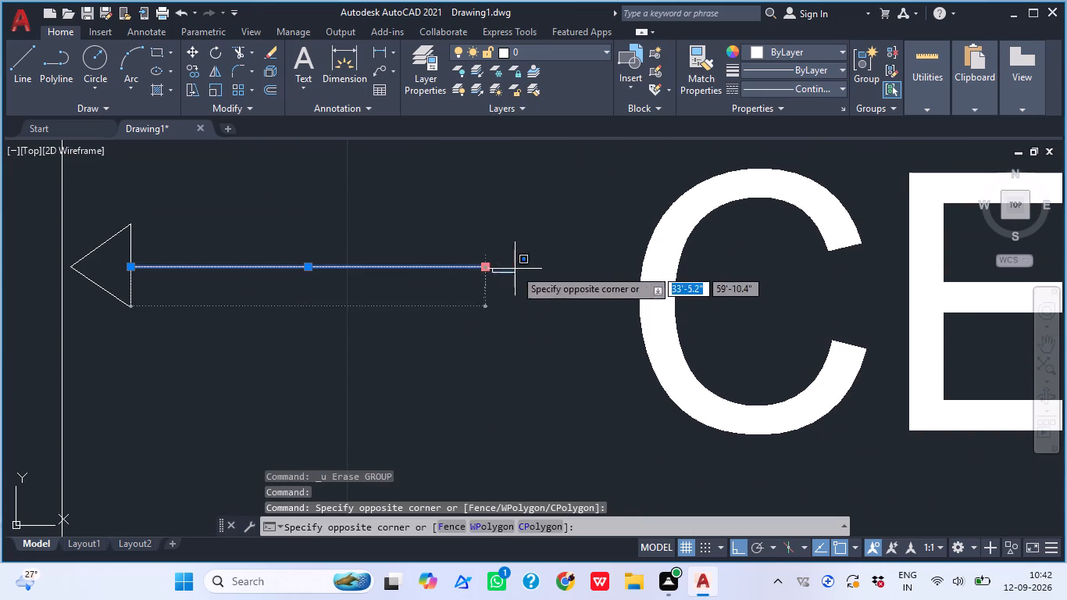
left_click(466, 263)
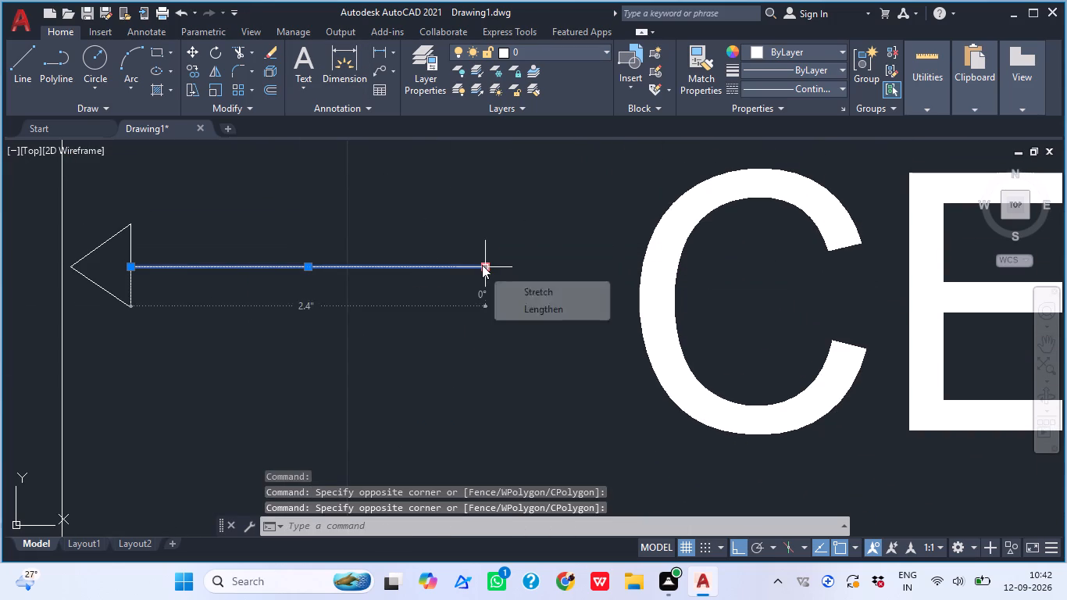
left_click(482, 265)
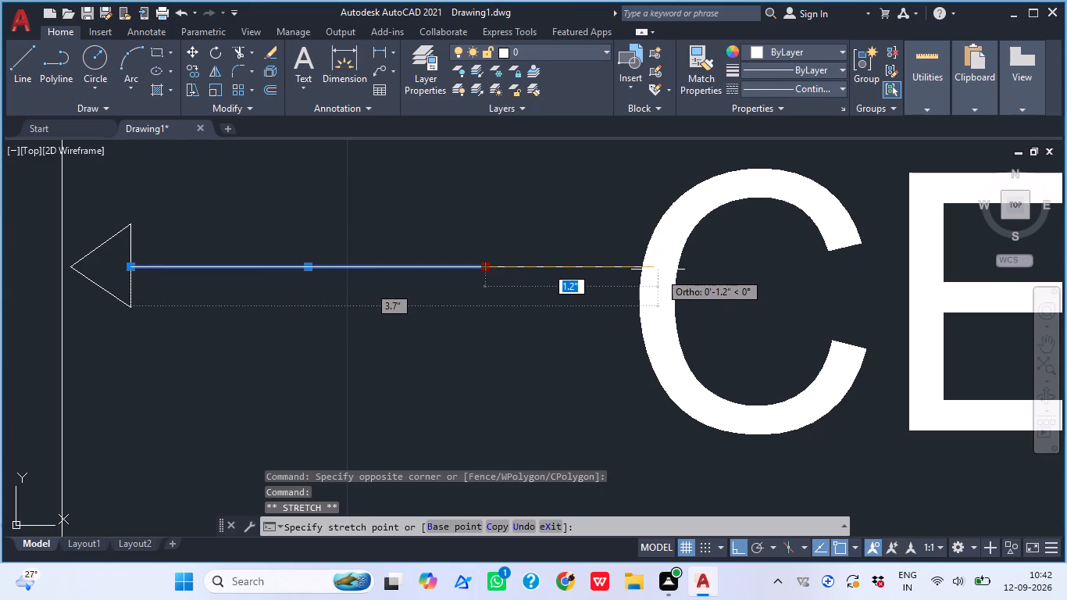
left_click(655, 268)
scroll(562, 290, "down", 3)
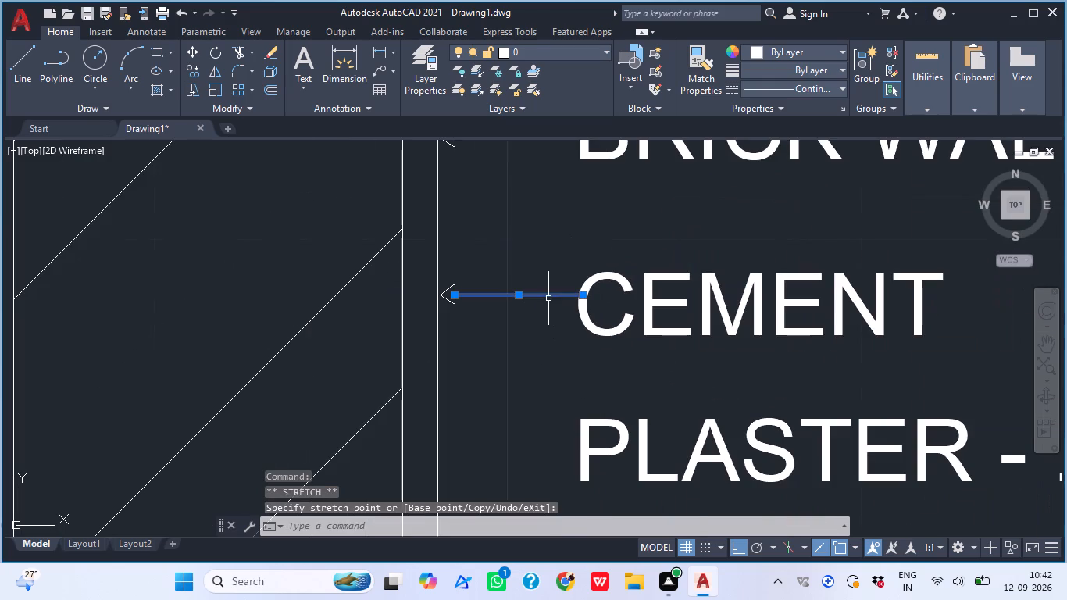
key("Escape")
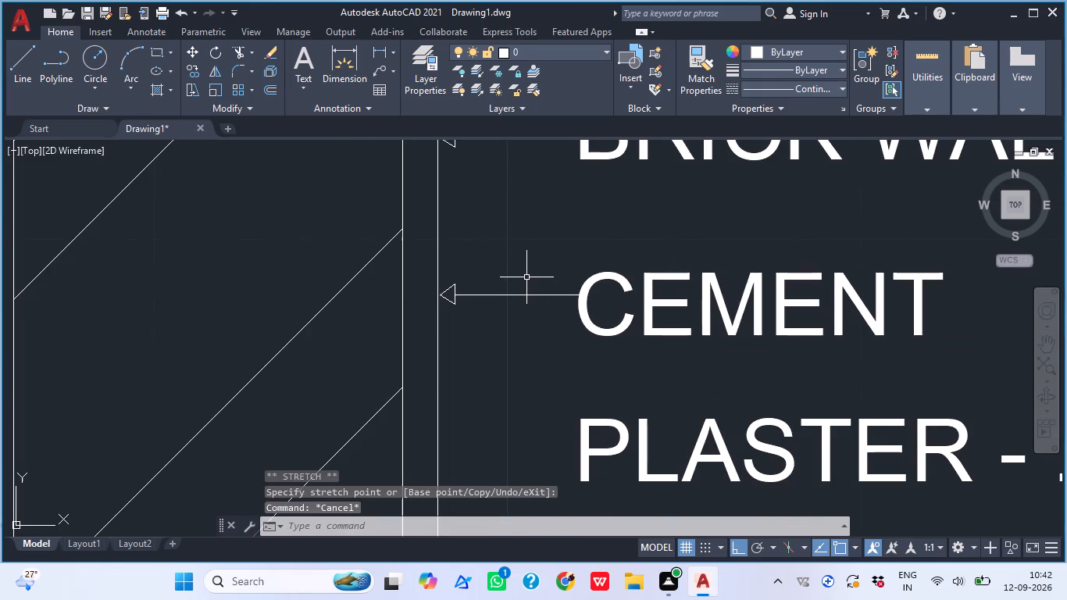
Review the material notes with their leaders and the overall staircase plan, including dimensions, section marks and titles.
scroll(566, 313, "down", 1)
middle_click(545, 344)
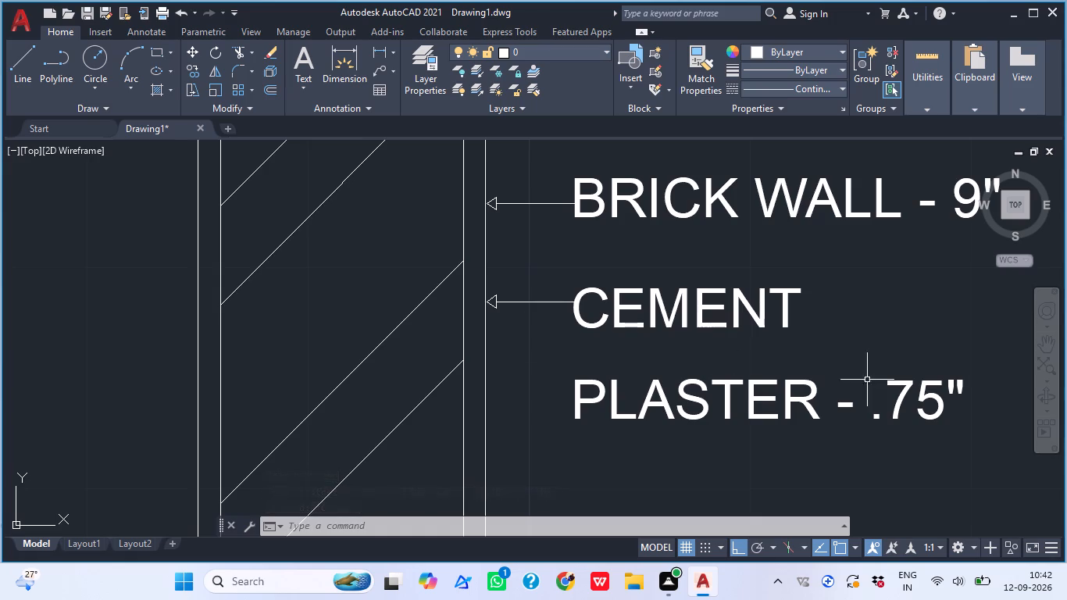
scroll(897, 360, "down", 1)
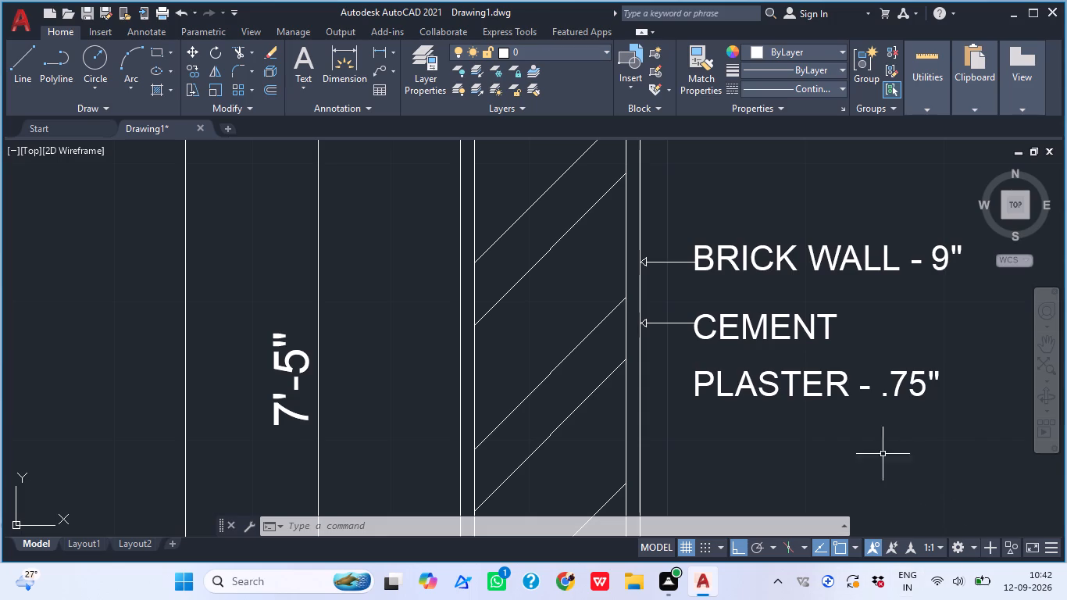
scroll(861, 439, "down", 2)
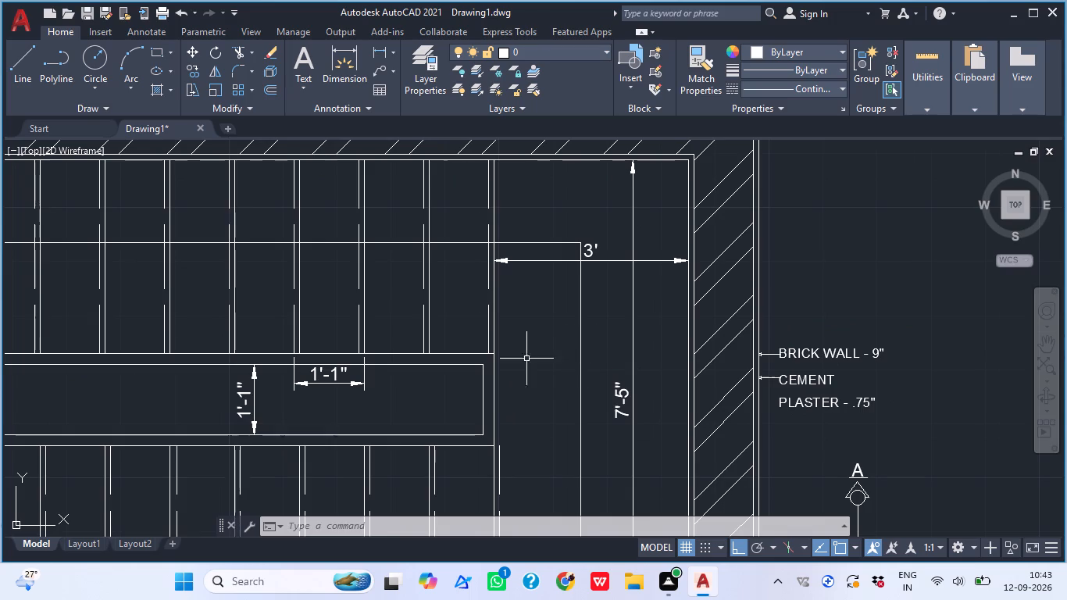
scroll(491, 329, "down", 2)
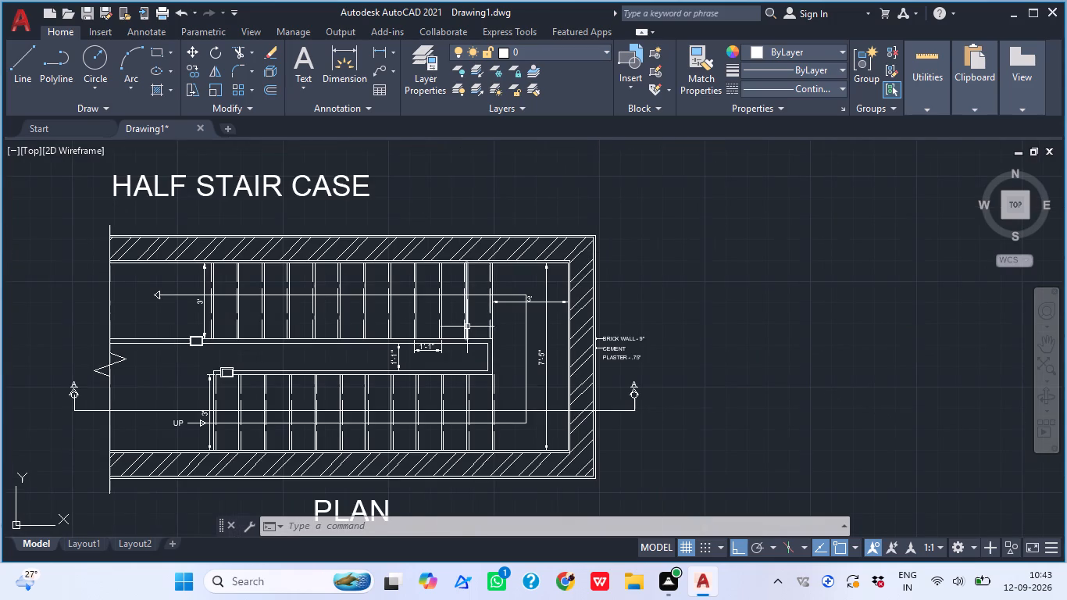
scroll(505, 264, "down", 2)
scroll(407, 363, "up", 1)
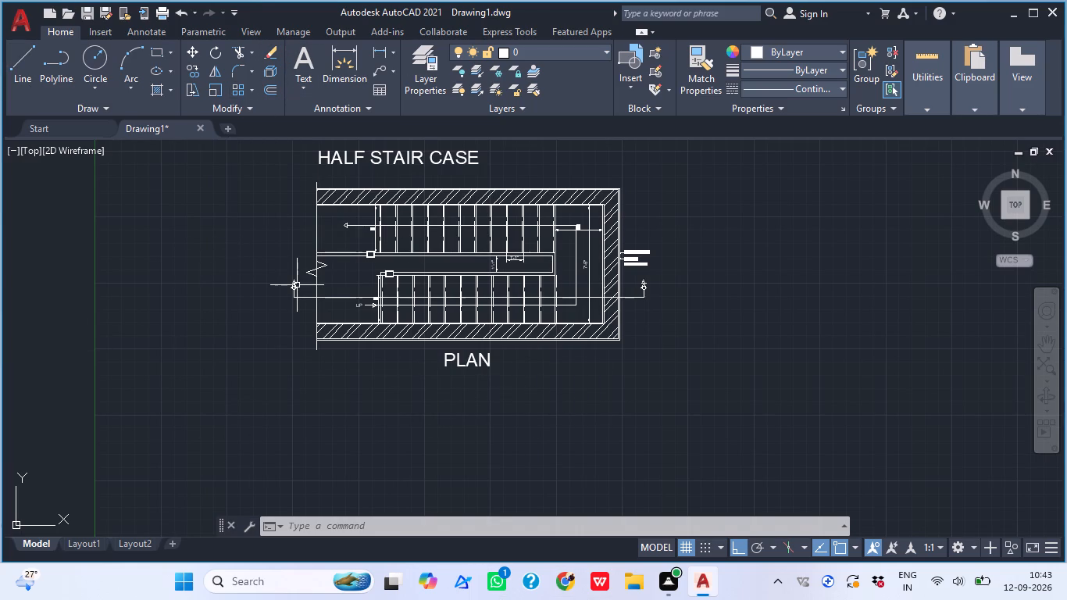
Place a horizontal single-line text below the left end of the bottom wall, beginning with "THE HALF".
type("TET")
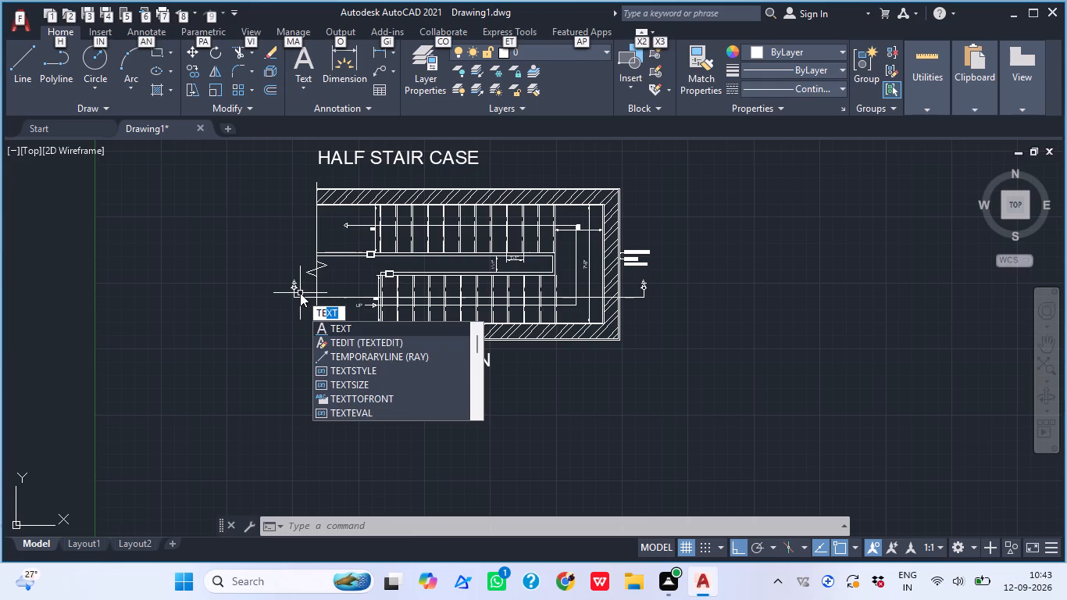
left_click(333, 334)
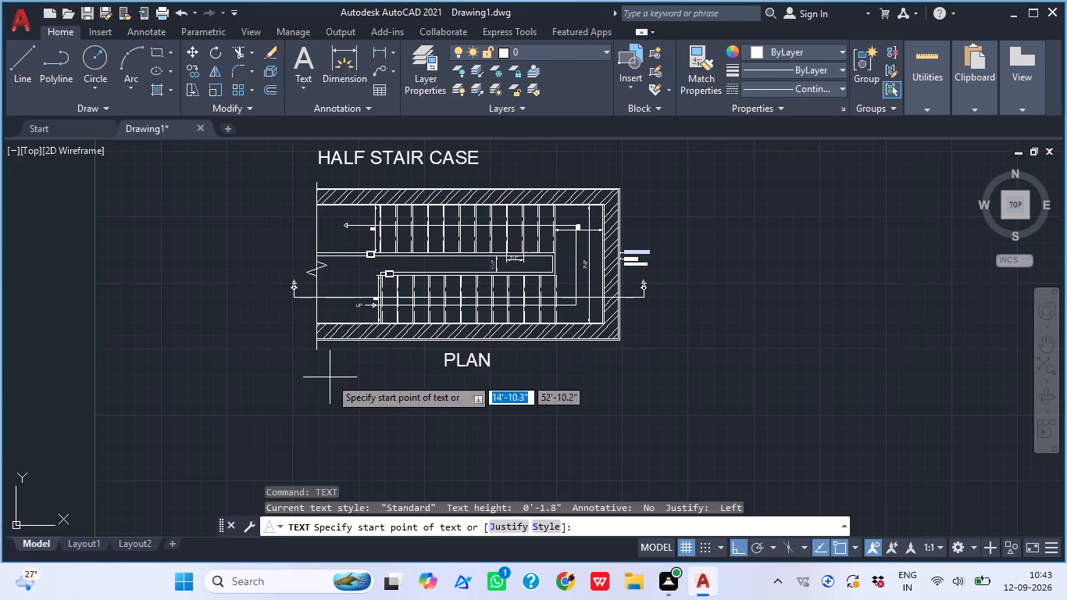
scroll(313, 373, "up", 1)
left_click(319, 381)
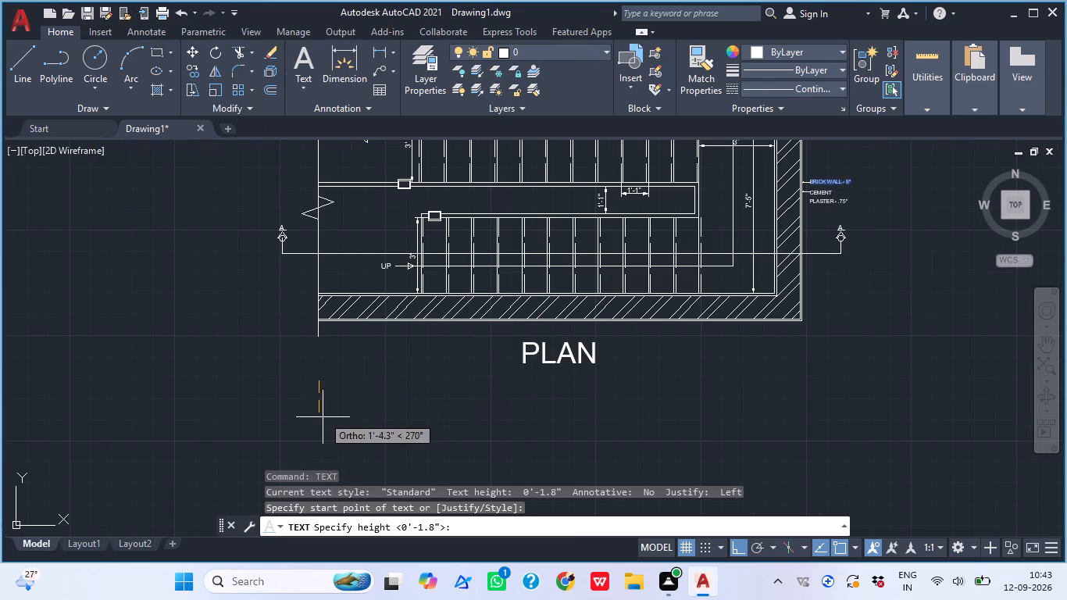
scroll(305, 393, "up", 2)
left_click(327, 406)
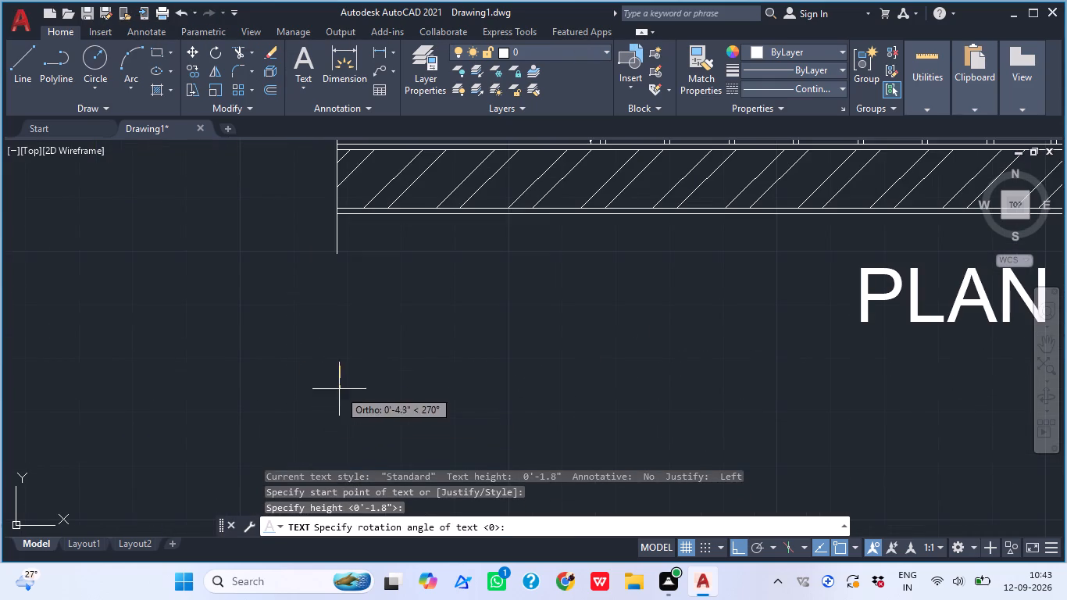
scroll(355, 363, "up", 2)
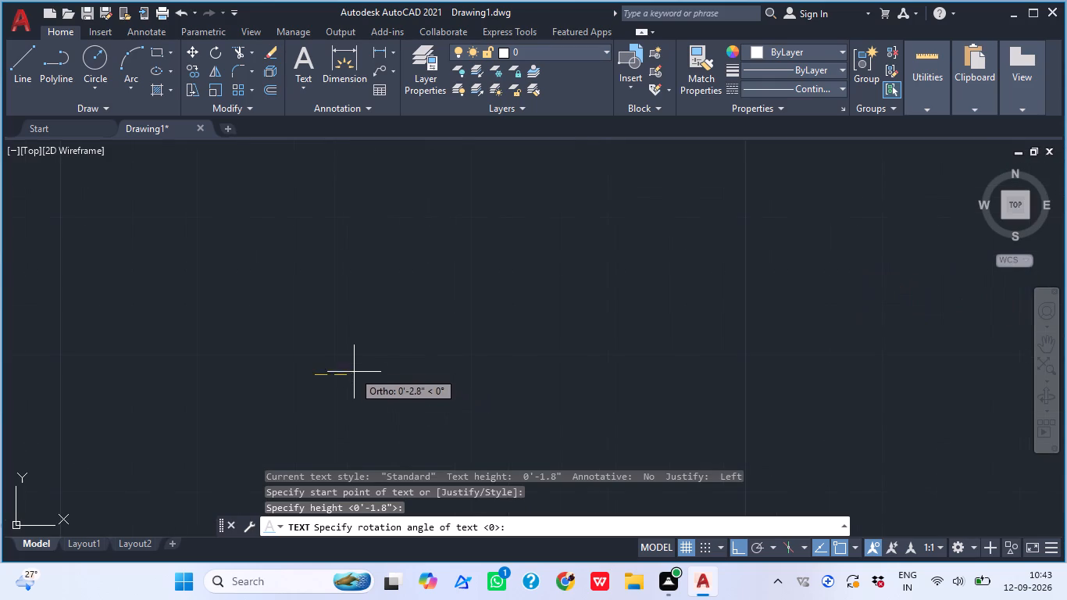
left_click(352, 376)
scroll(381, 380, "down", 2)
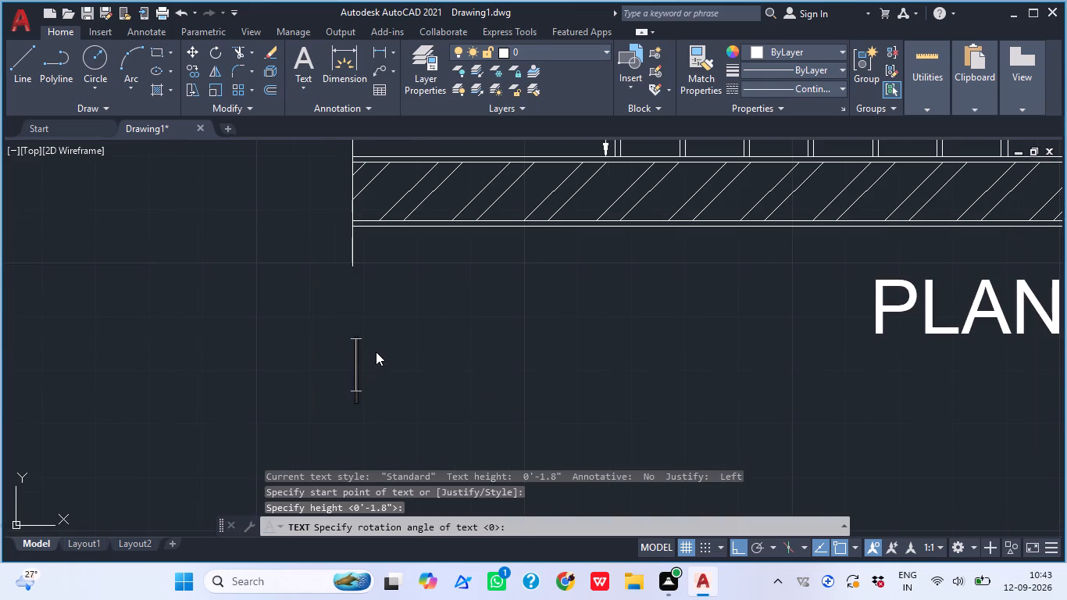
type("TH")
type("E")
key("space")
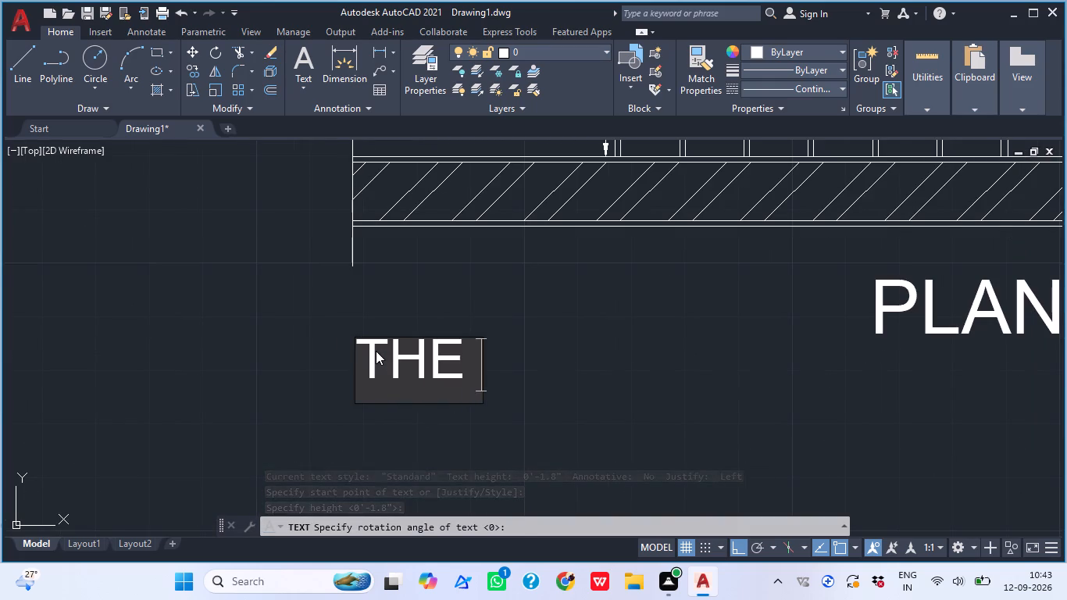
type("HA")
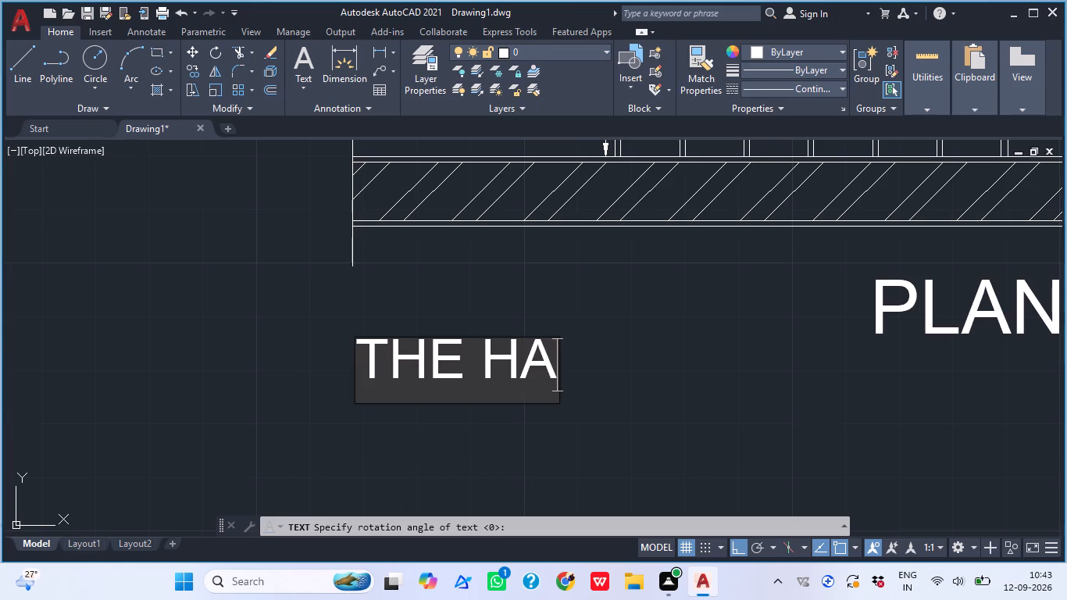
type("LF")
key("space")
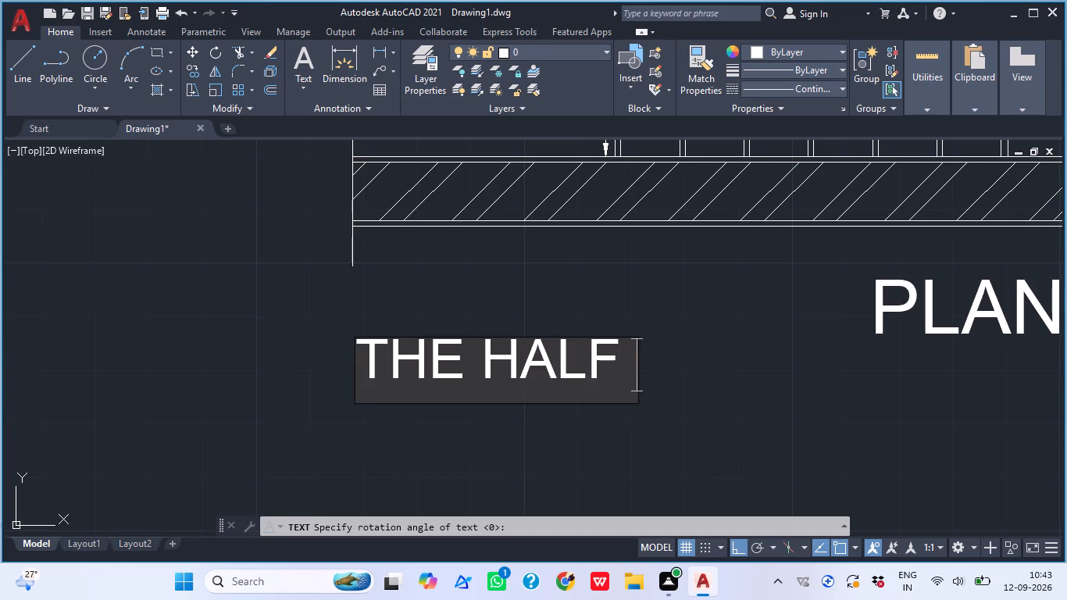
Continue the text line after "THE HALF" with the word "TURM".
type("ST")
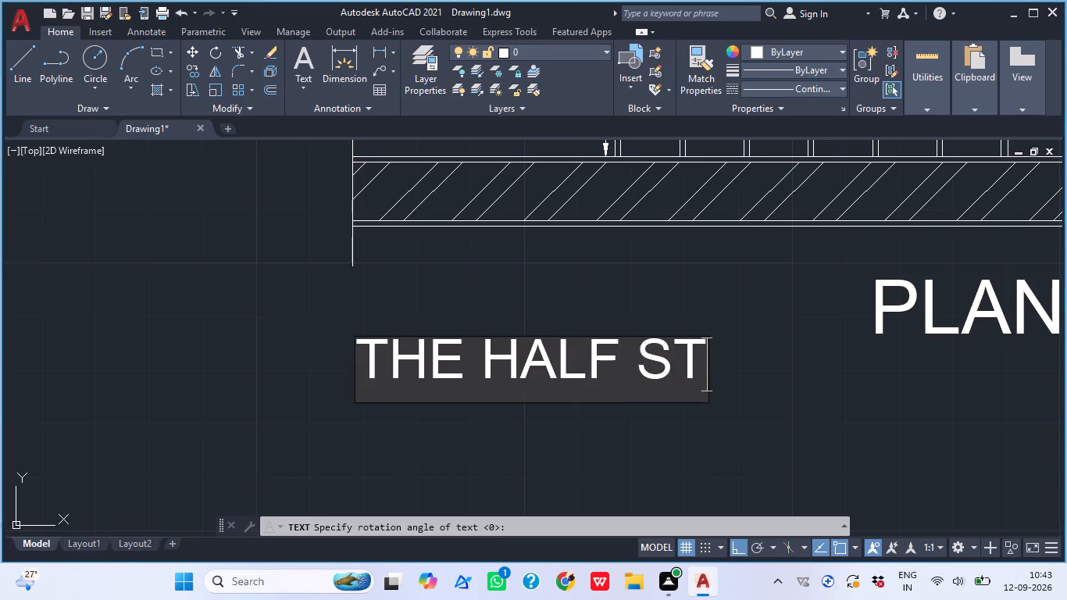
key("BackSpace")
key("BackSpace")
key("t")
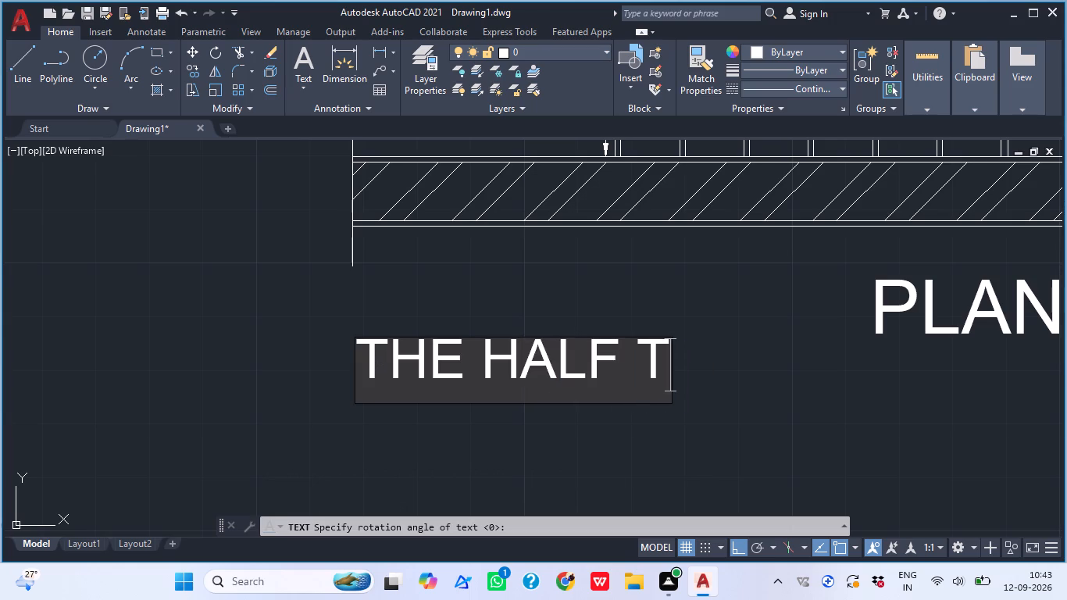
left_click(376, 351)
key("u")
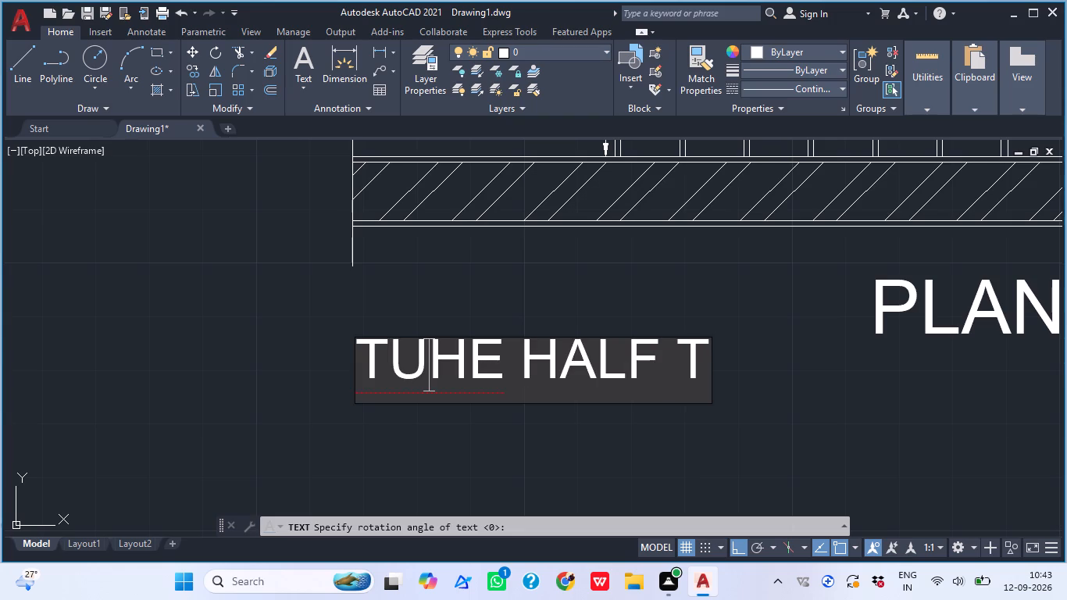
key("u")
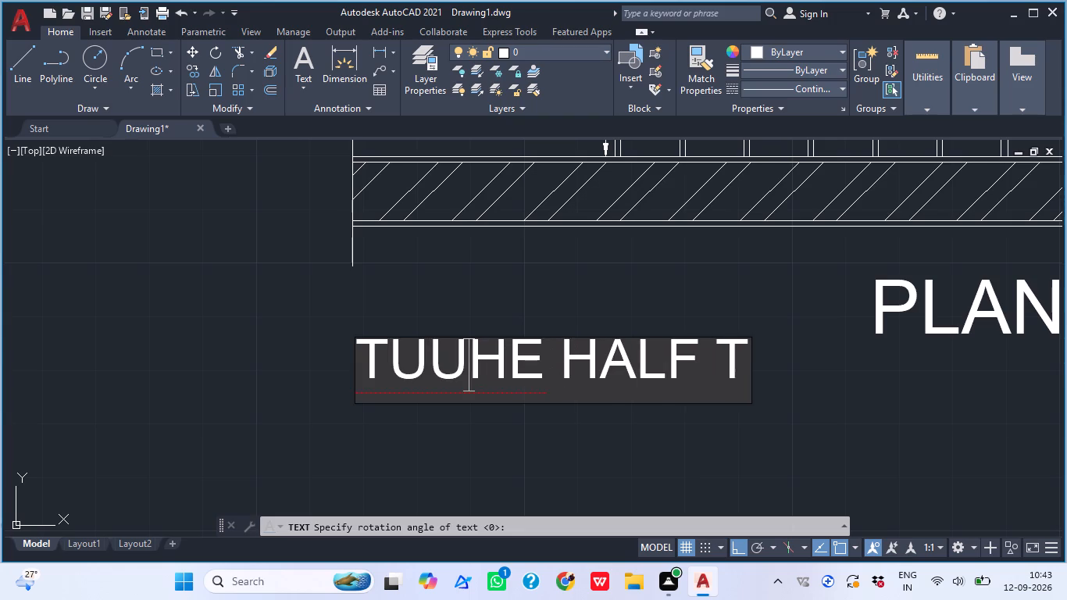
key("BackSpace")
key("BackSpace")
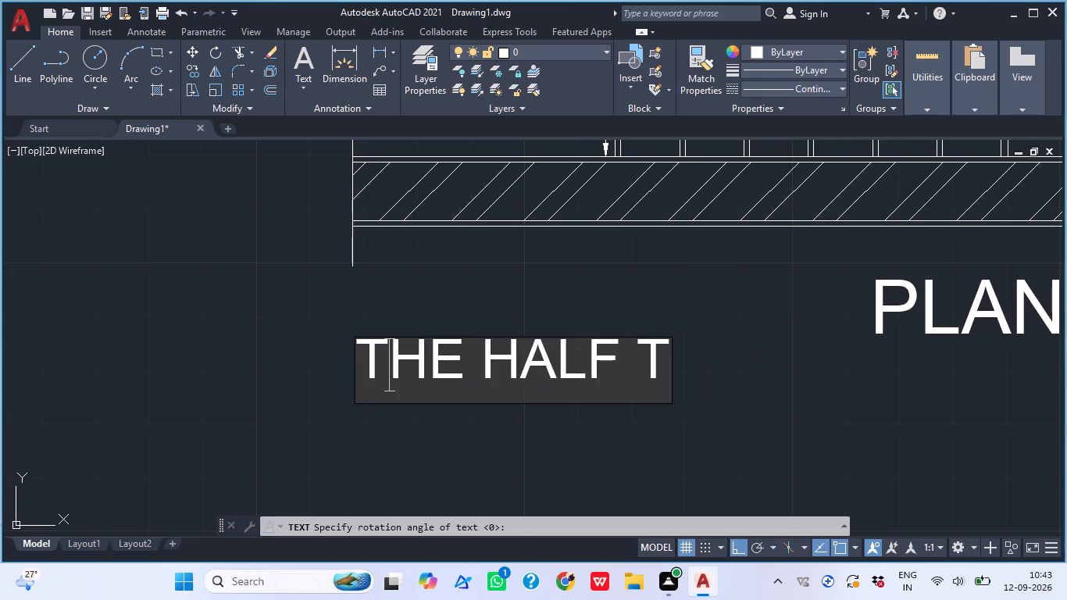
key("Right")
key("Right")
key("Right")
key("Right")
key("Right")
key("Right")
key("Right")
key("Right")
key("Right")
key("u")
type("RM")
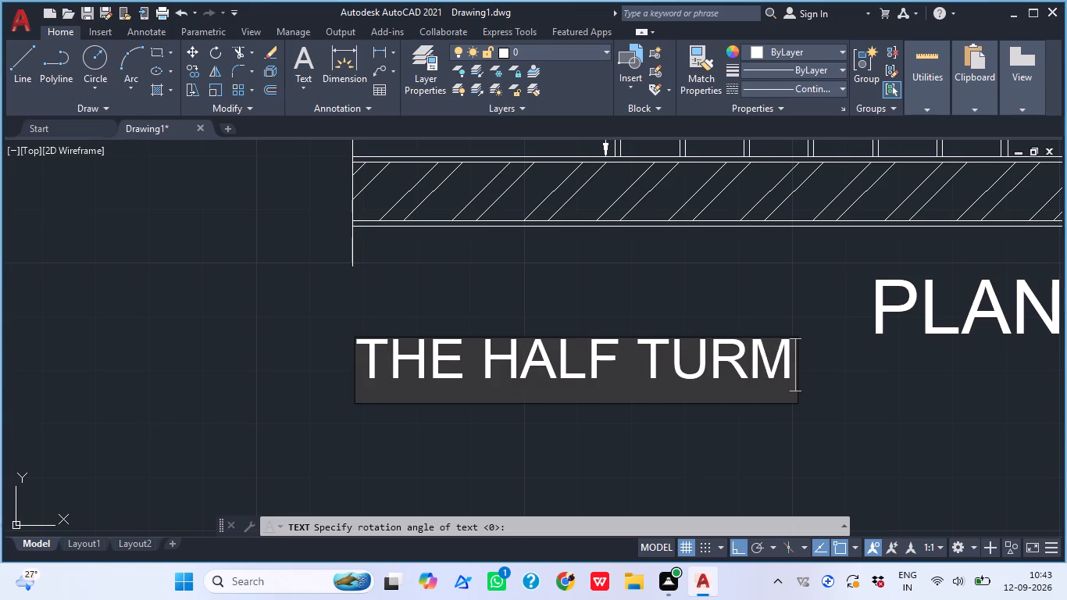
key("space")
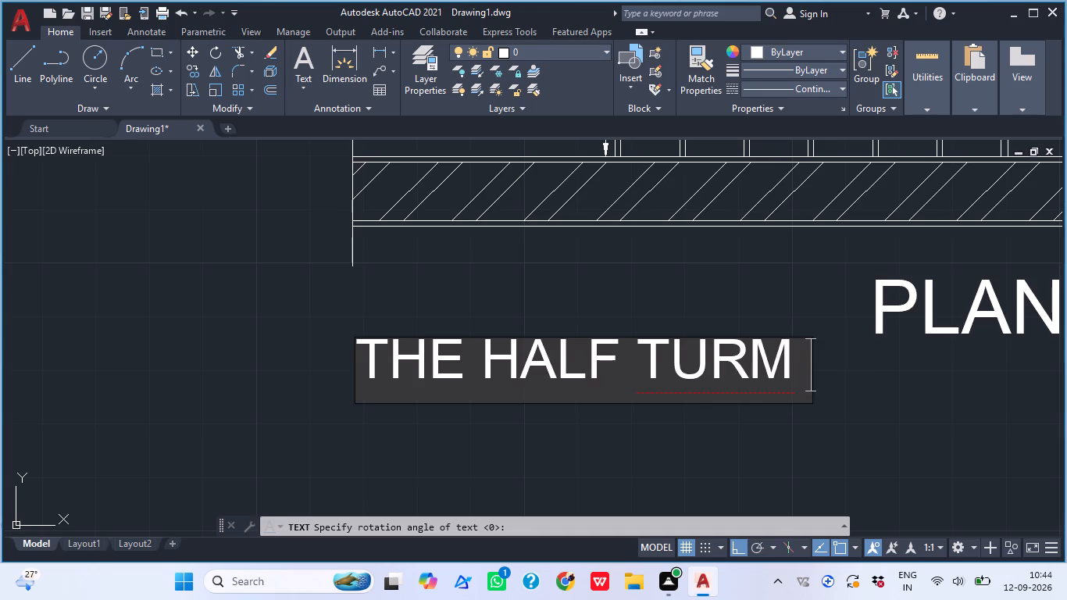
Continue the text line with "STAIR CASE FOR".
key("w")
key("BackSpace")
type("STA")
key("i")
key("r")
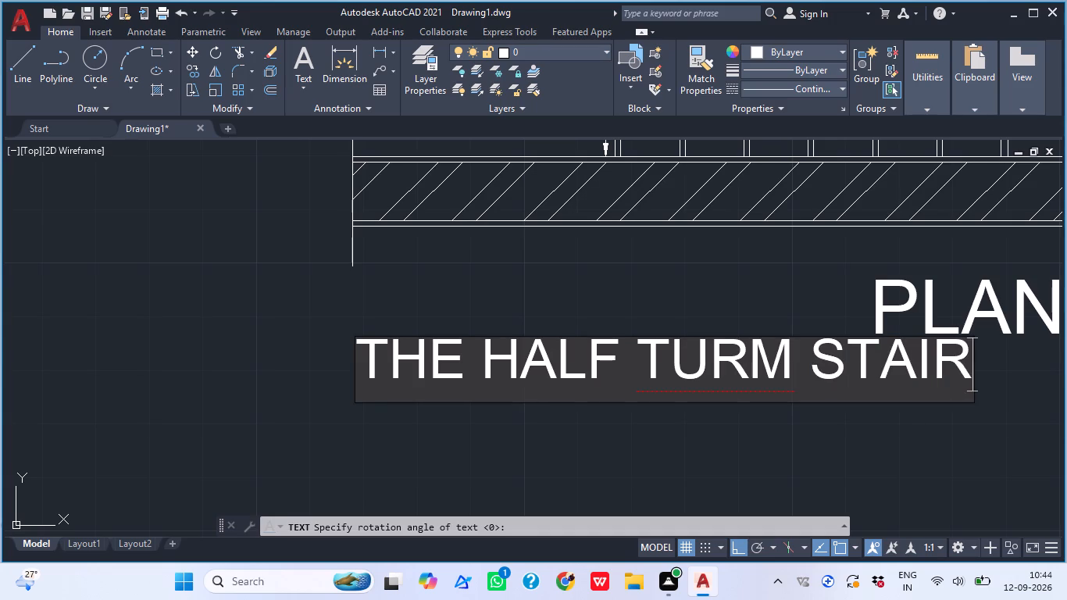
key("space")
type("C")
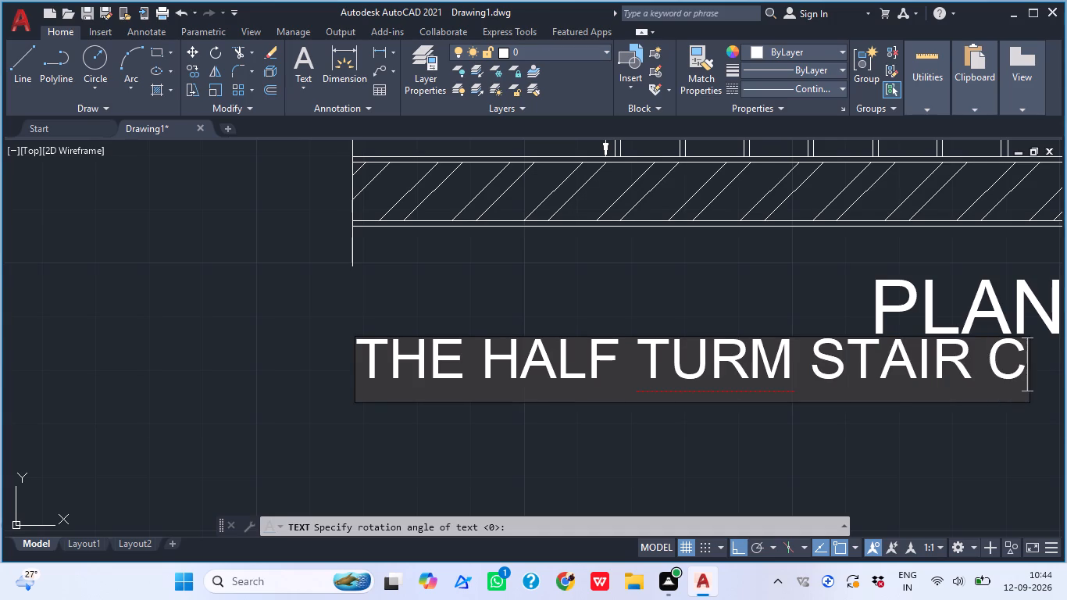
type("ASE")
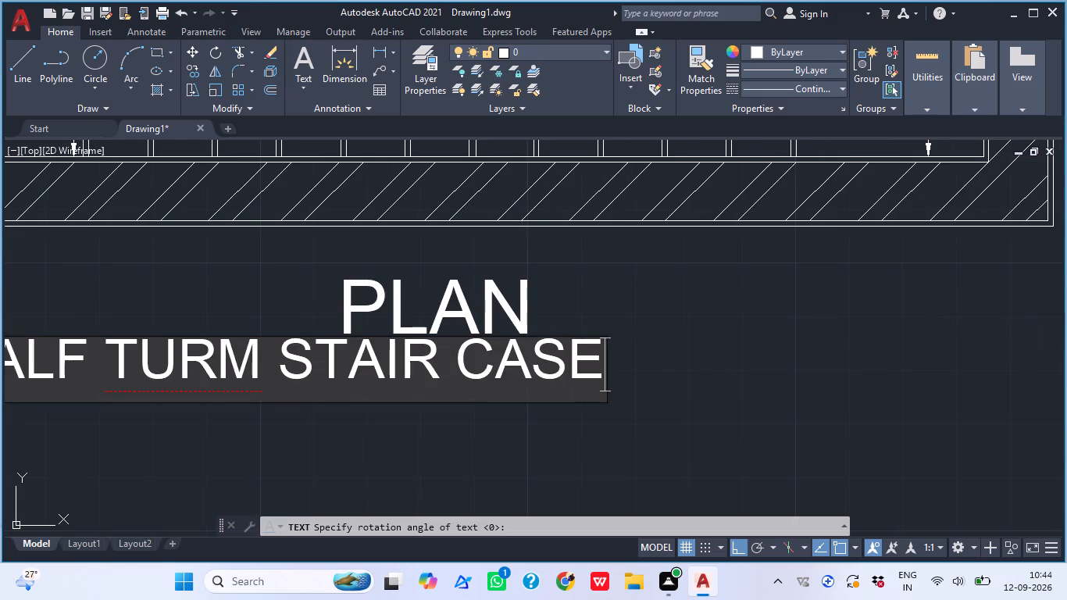
key("space")
type("FOR")
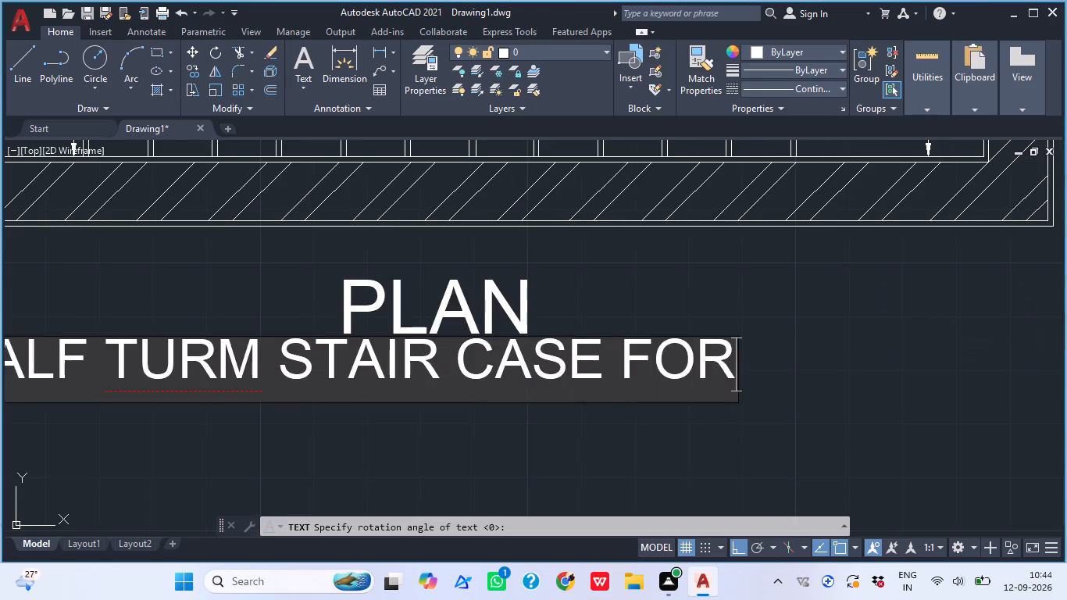
key("space")
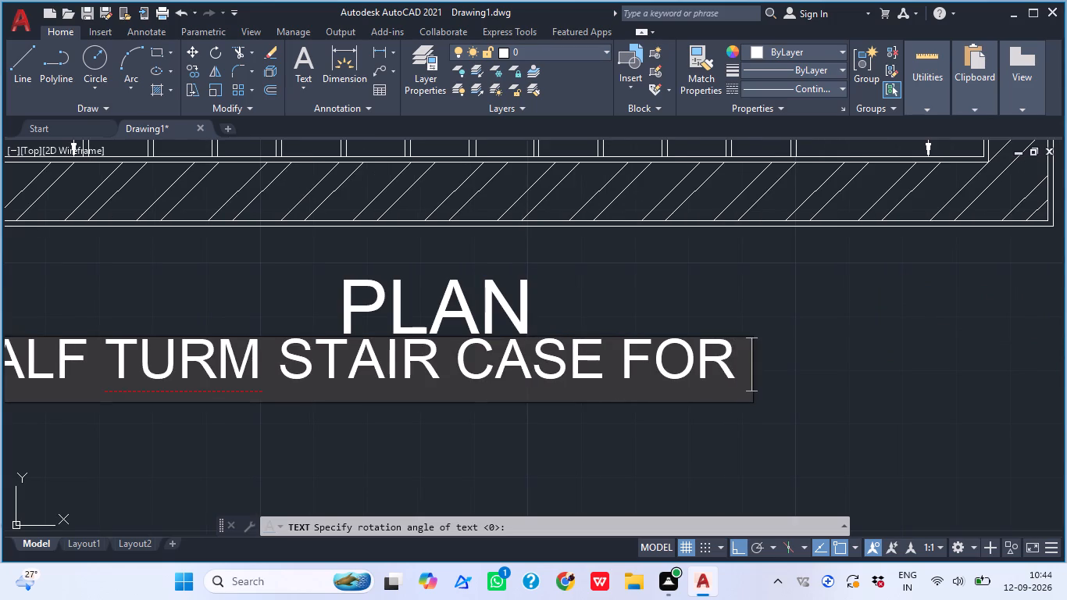
Continue the text line after "STAIR CASE FOR" with the word "RESIDENTIAL".
type("RES")
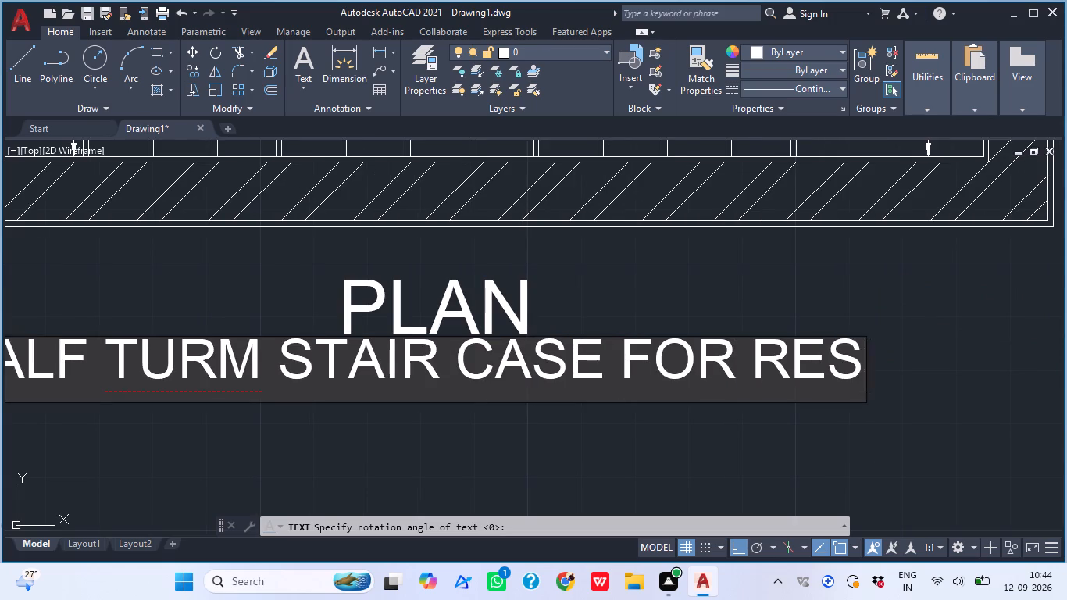
key("i")
key("d")
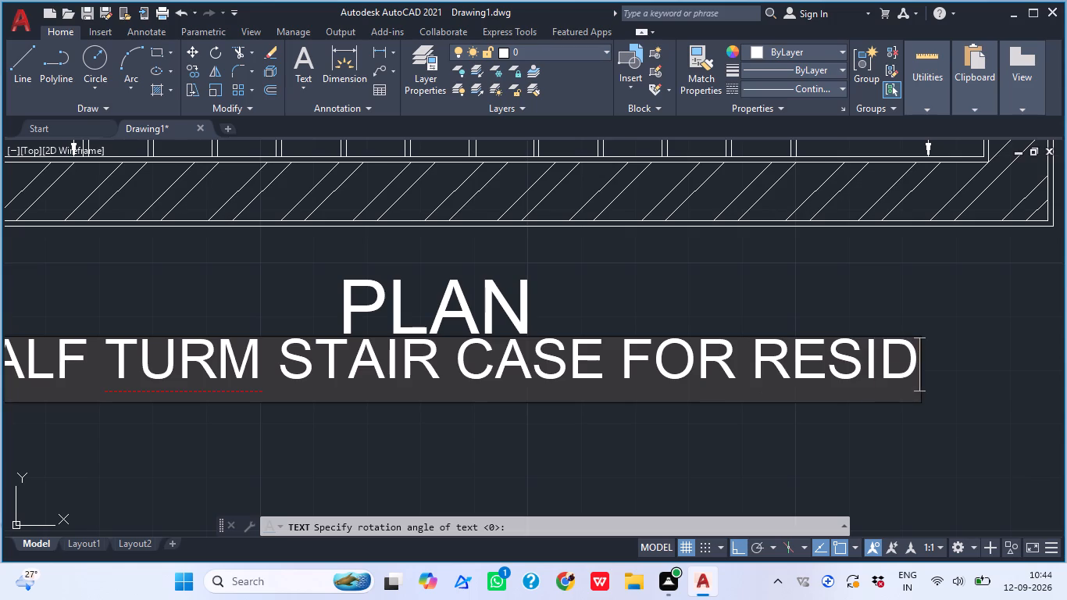
key("e")
key("n")
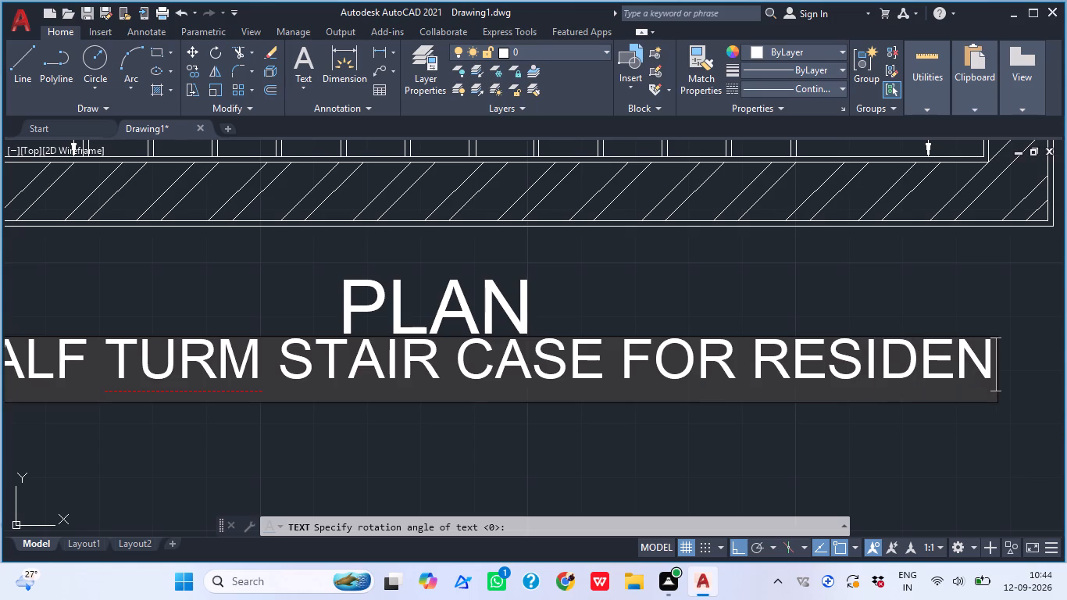
type("TI")
key("a")
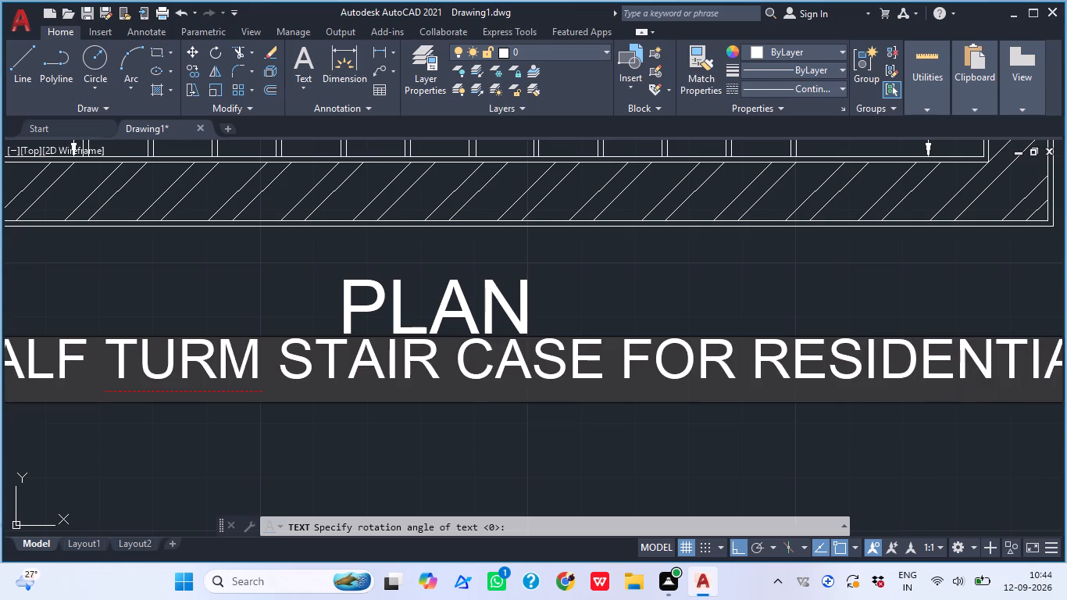
type("L")
key("space")
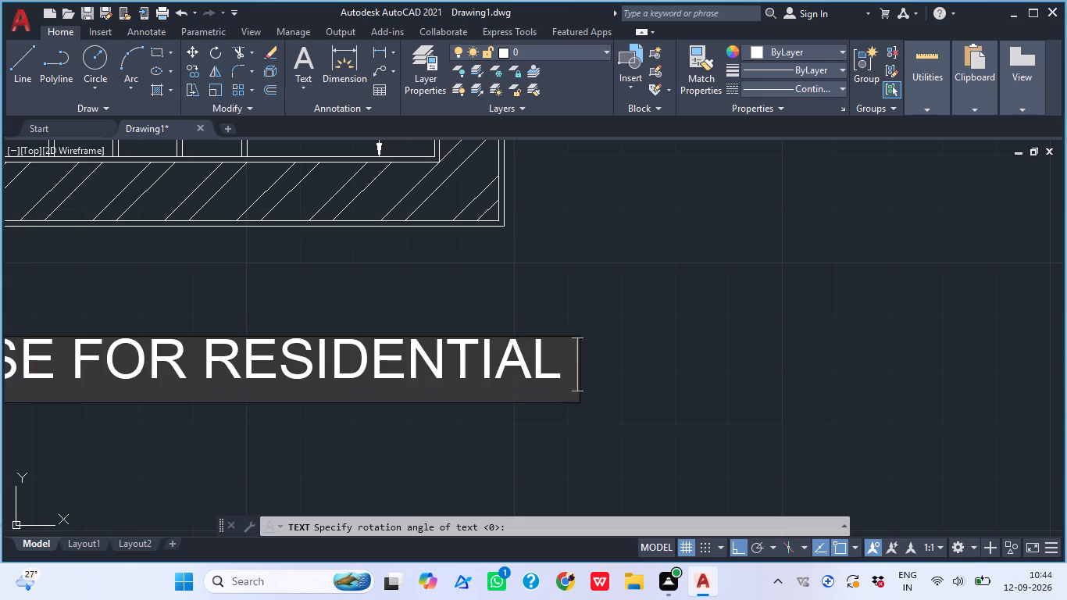
Complete the text line after "RESIDENTIAL" with the word "BULDLNGS".
type("BU")
key("l")
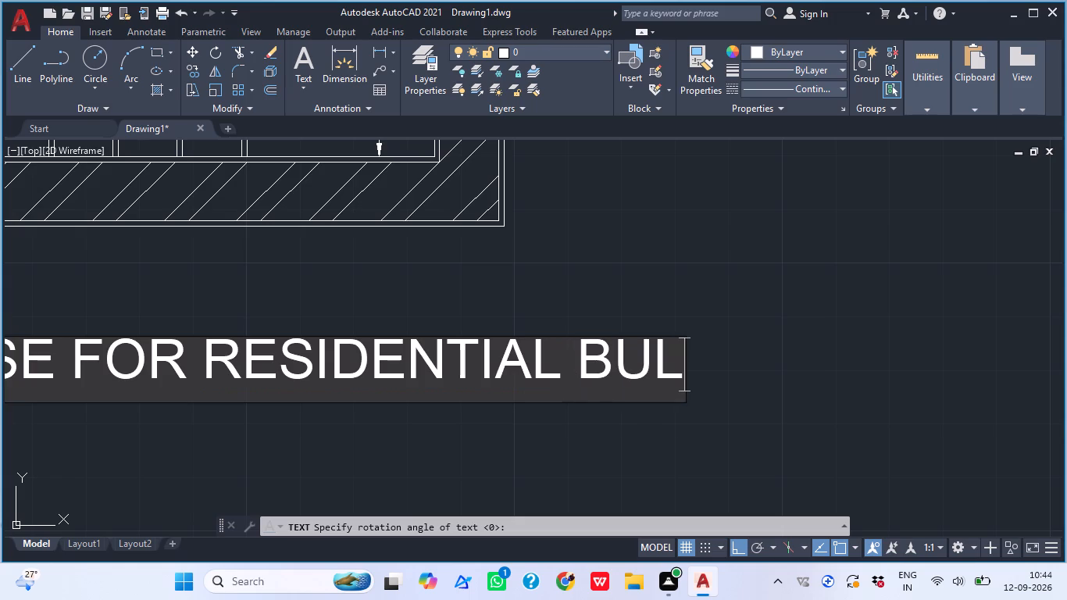
key("d")
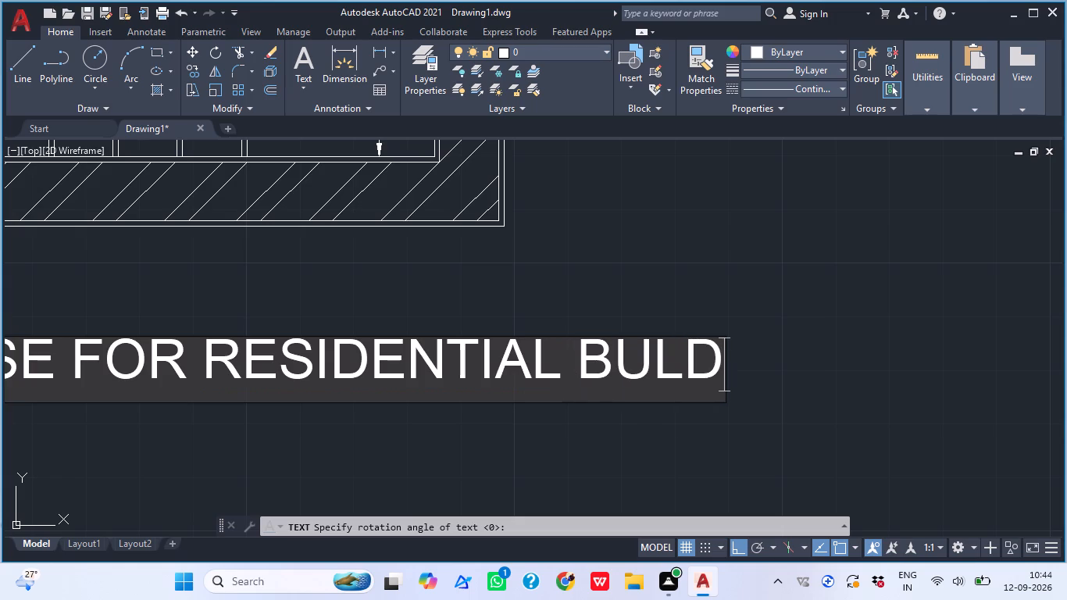
key("l")
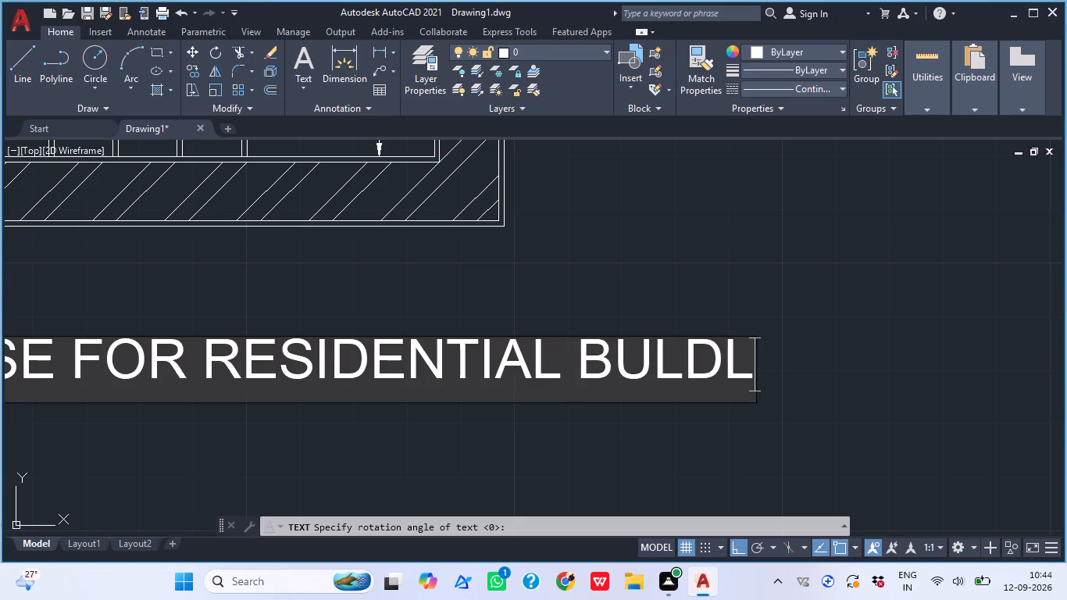
key("n")
key("g")
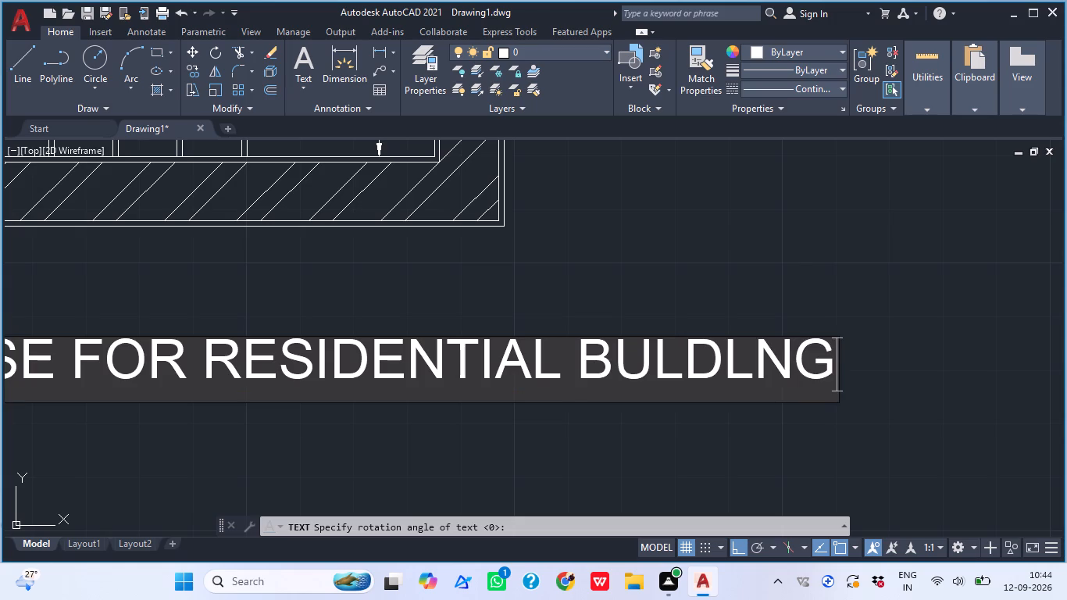
key("s")
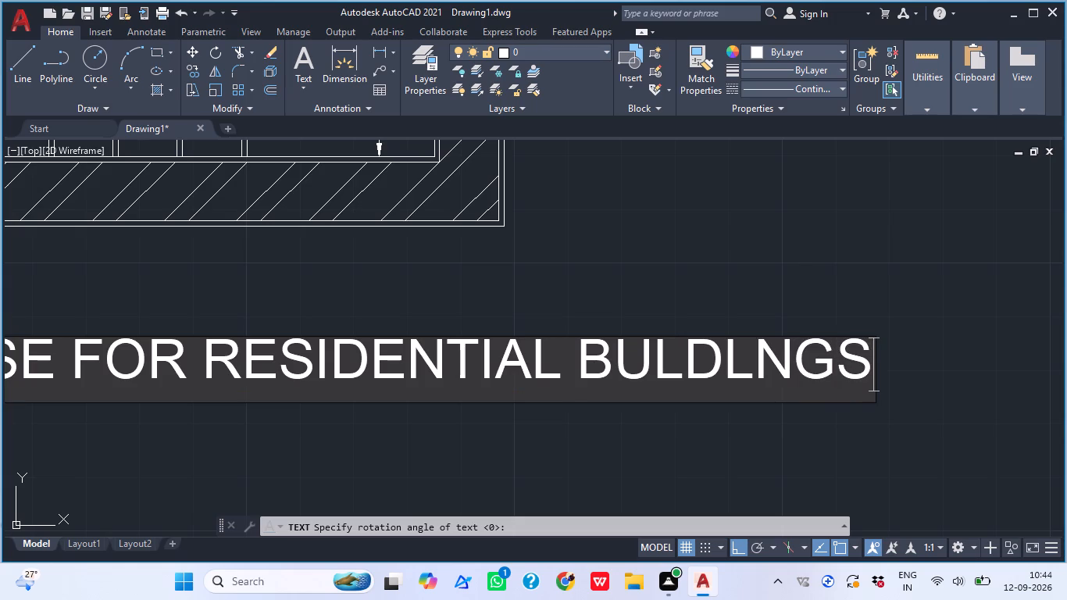
scroll(626, 253, "down", 3)
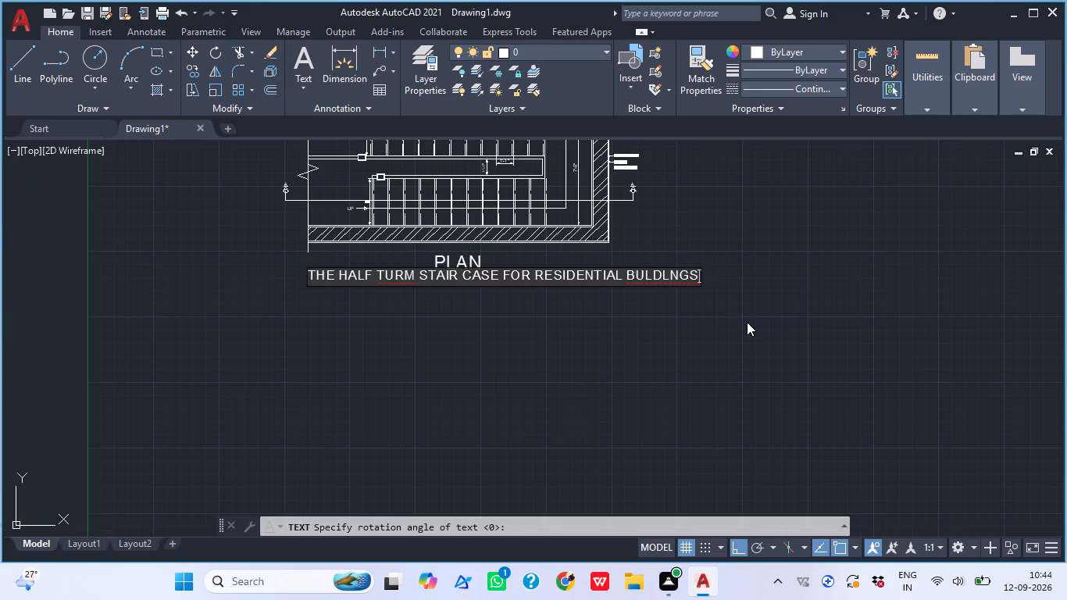
scroll(658, 267, "down", 2)
middle_click_drag(647, 298, 627, 332)
scroll(638, 316, "up", 3)
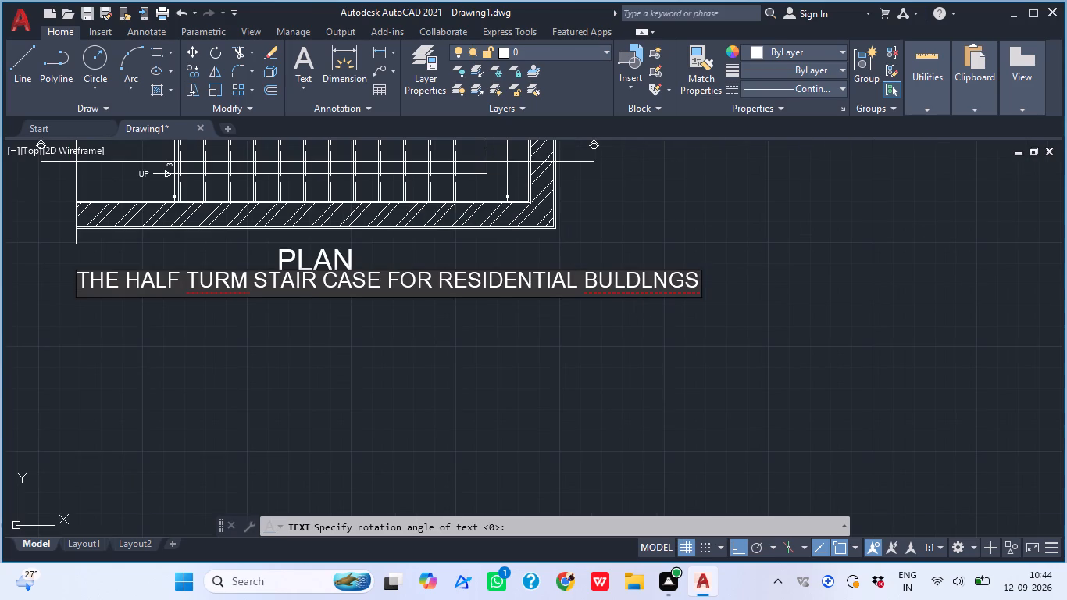
Break the text line after "RESIDENTIAL" so that "BULDLNGS" starts a second line.
left_click(582, 282)
key("Return")
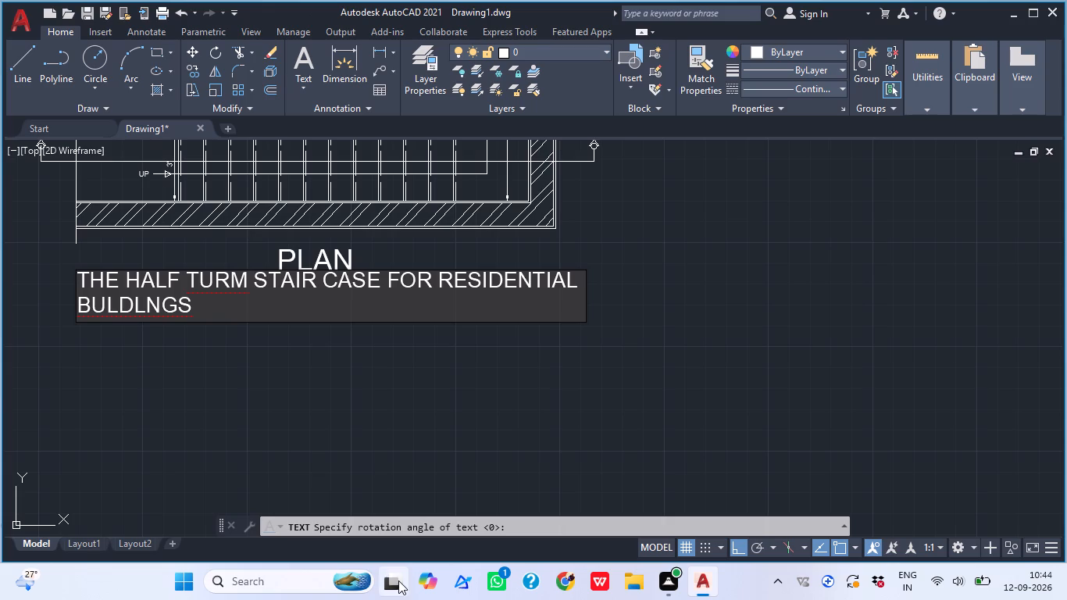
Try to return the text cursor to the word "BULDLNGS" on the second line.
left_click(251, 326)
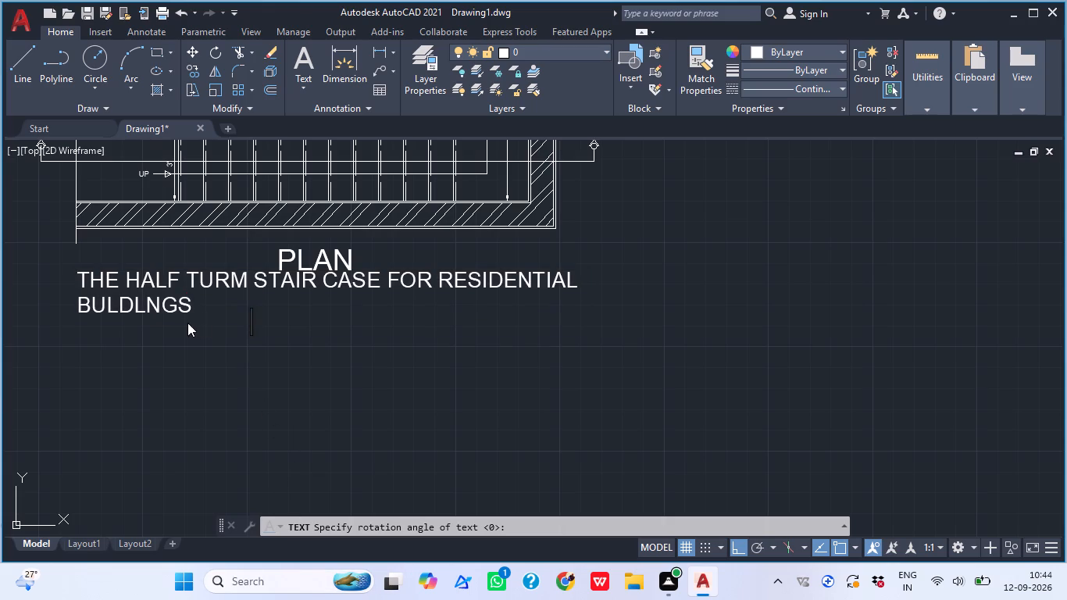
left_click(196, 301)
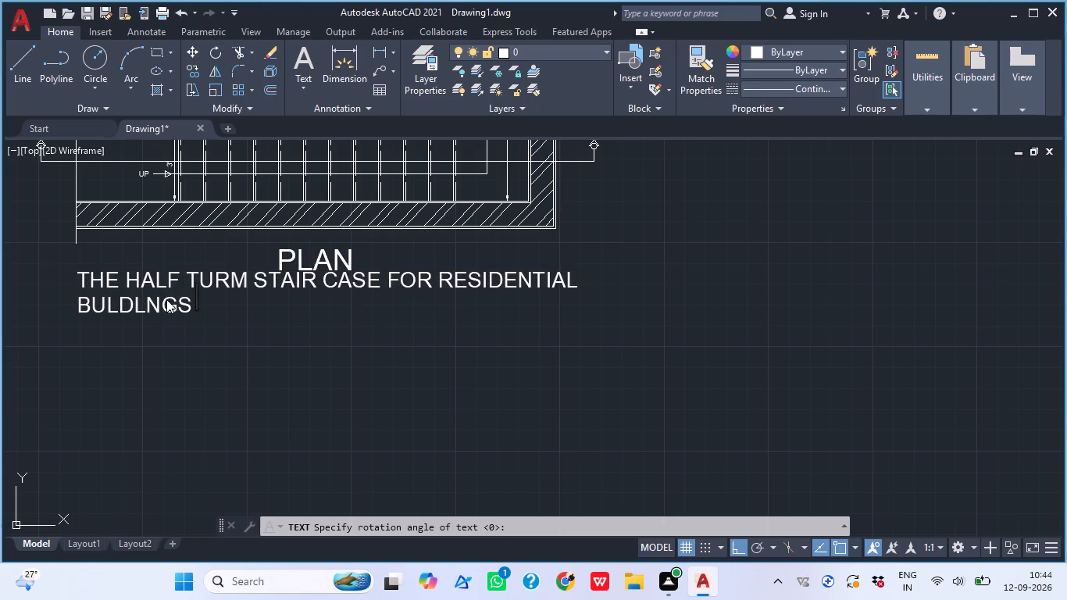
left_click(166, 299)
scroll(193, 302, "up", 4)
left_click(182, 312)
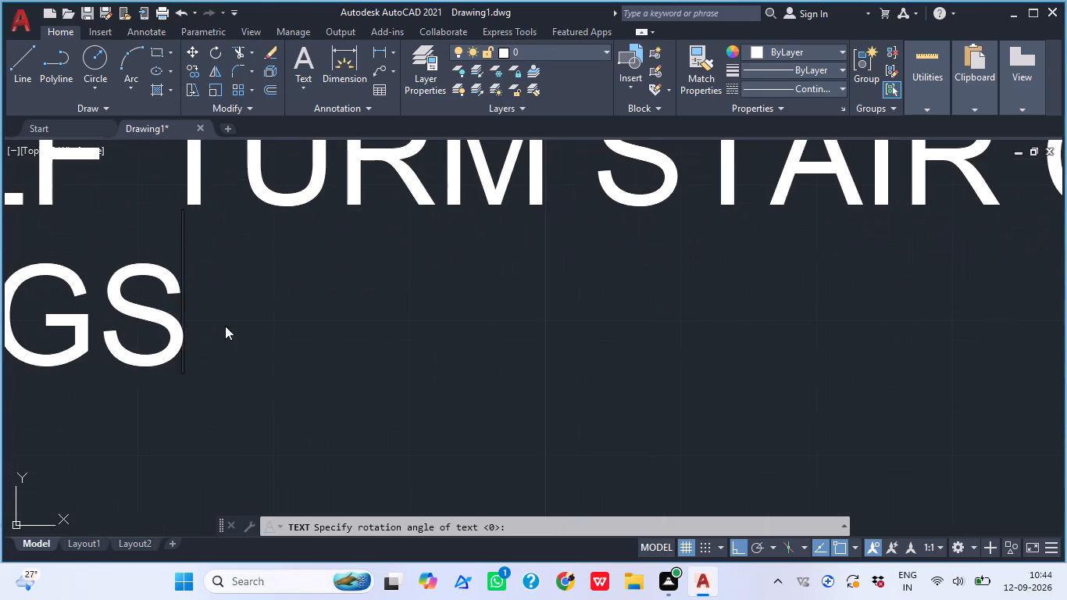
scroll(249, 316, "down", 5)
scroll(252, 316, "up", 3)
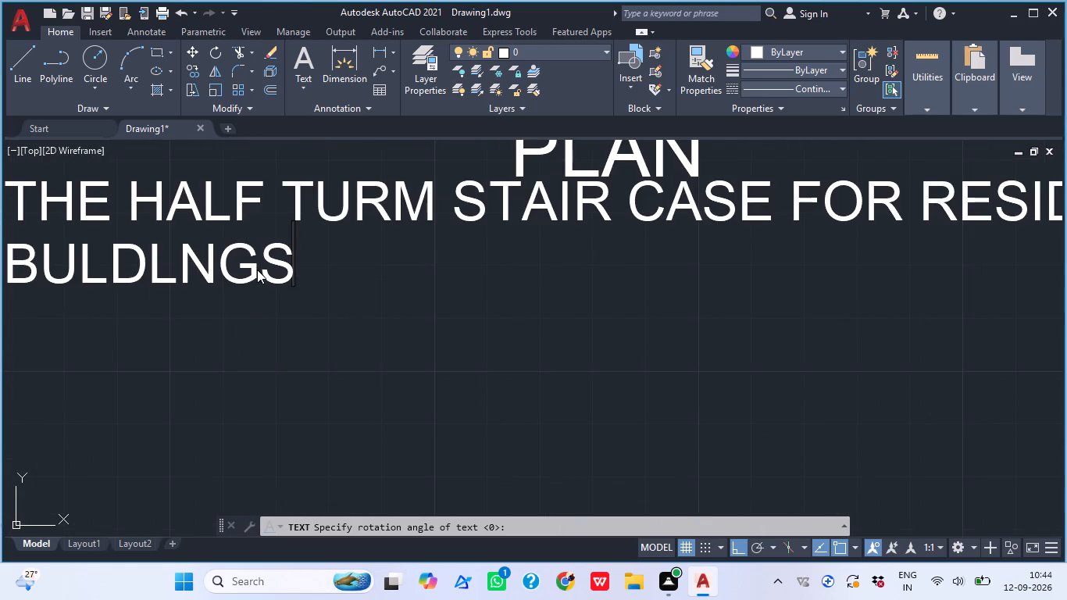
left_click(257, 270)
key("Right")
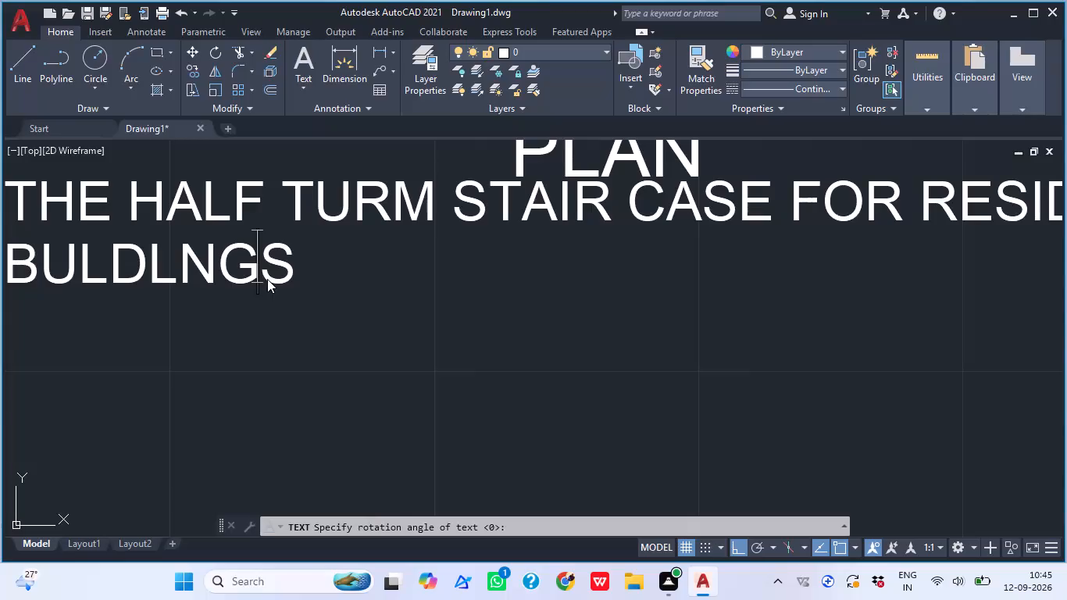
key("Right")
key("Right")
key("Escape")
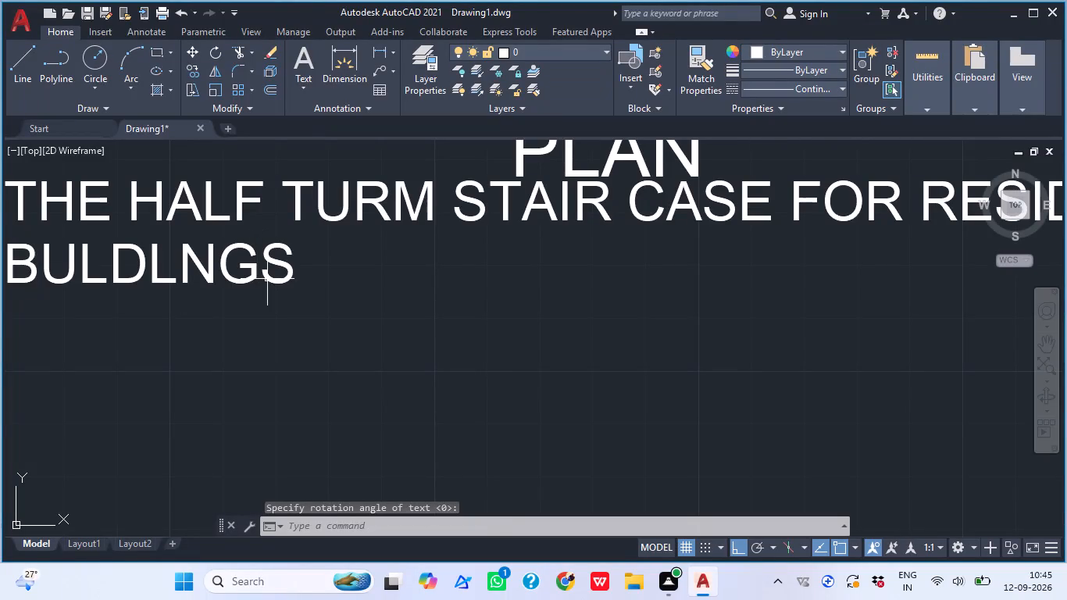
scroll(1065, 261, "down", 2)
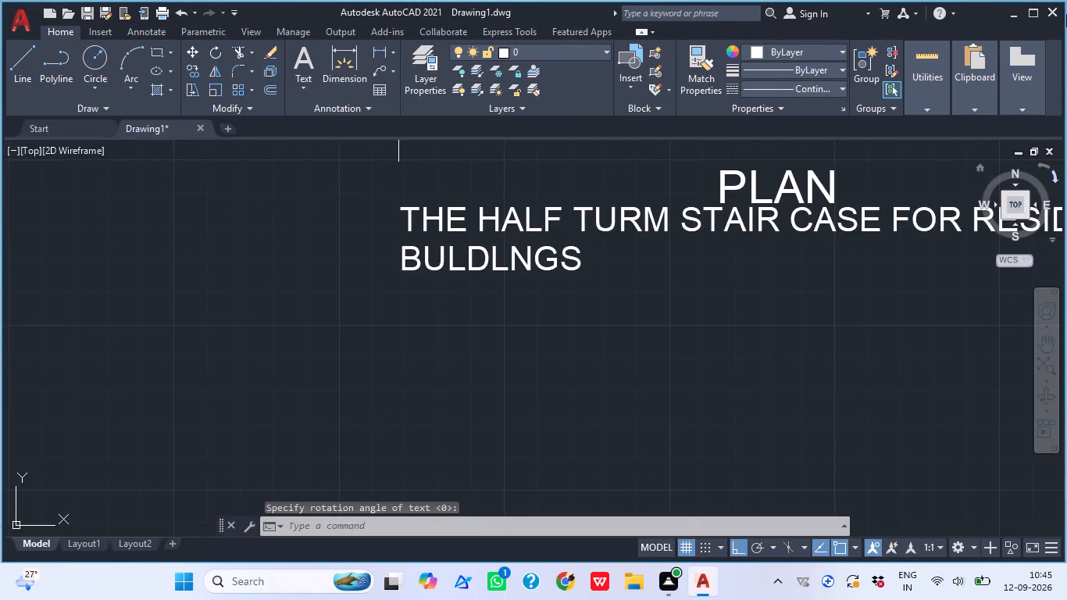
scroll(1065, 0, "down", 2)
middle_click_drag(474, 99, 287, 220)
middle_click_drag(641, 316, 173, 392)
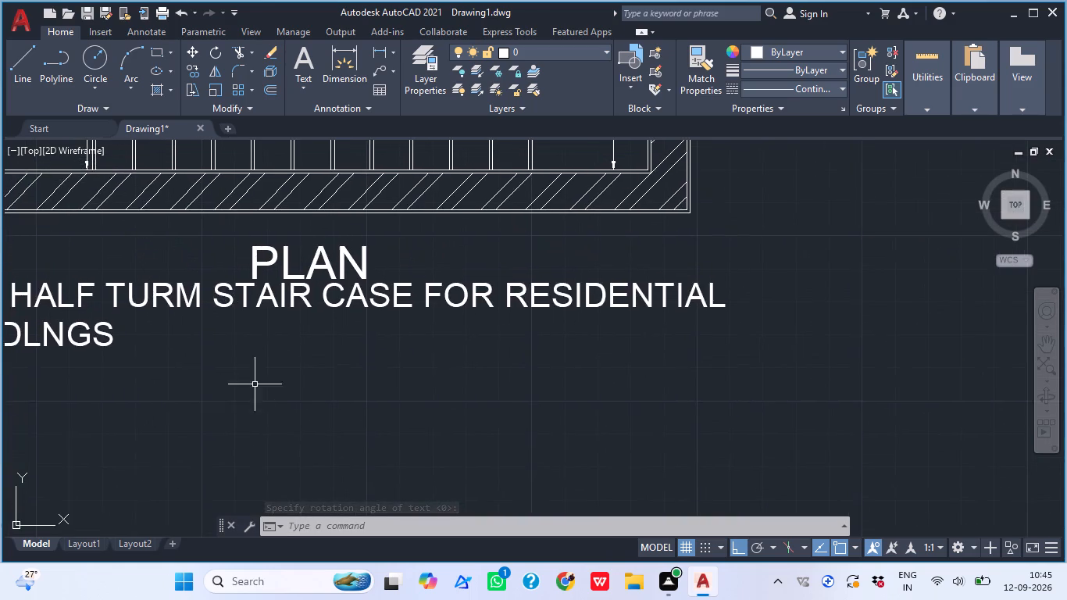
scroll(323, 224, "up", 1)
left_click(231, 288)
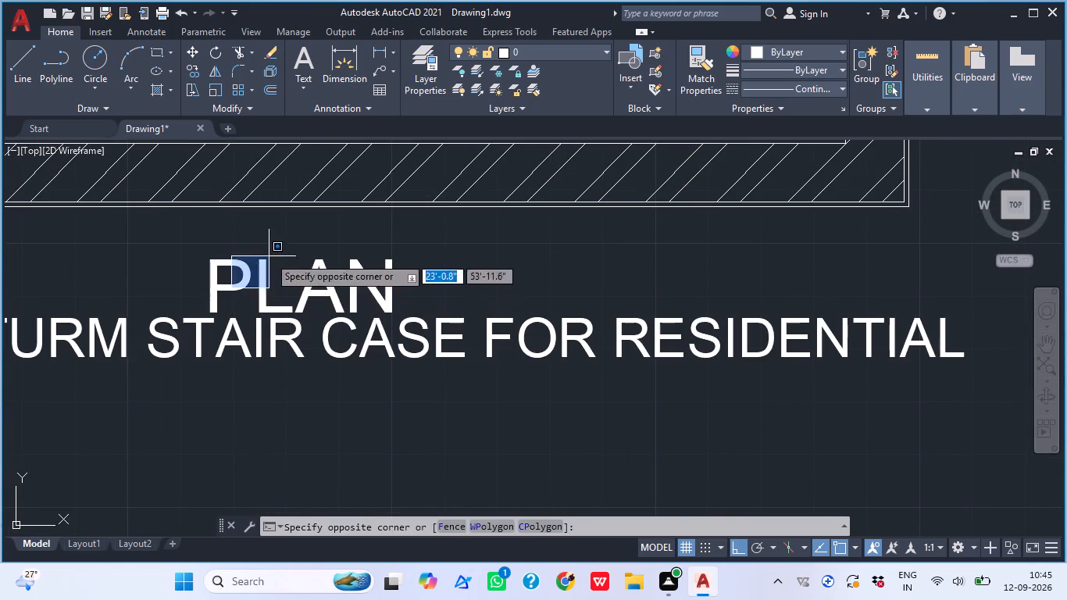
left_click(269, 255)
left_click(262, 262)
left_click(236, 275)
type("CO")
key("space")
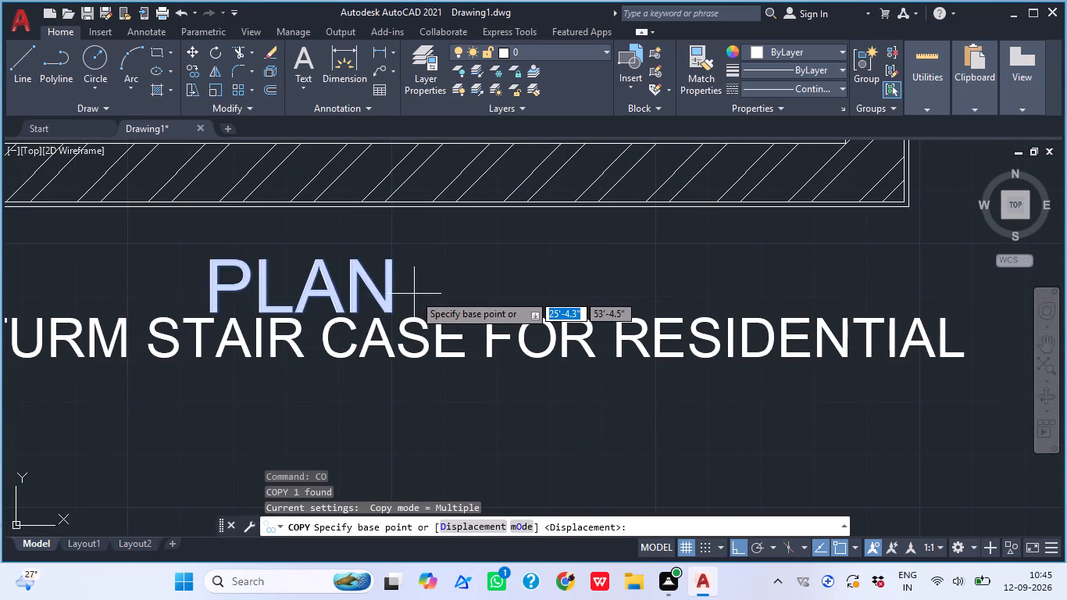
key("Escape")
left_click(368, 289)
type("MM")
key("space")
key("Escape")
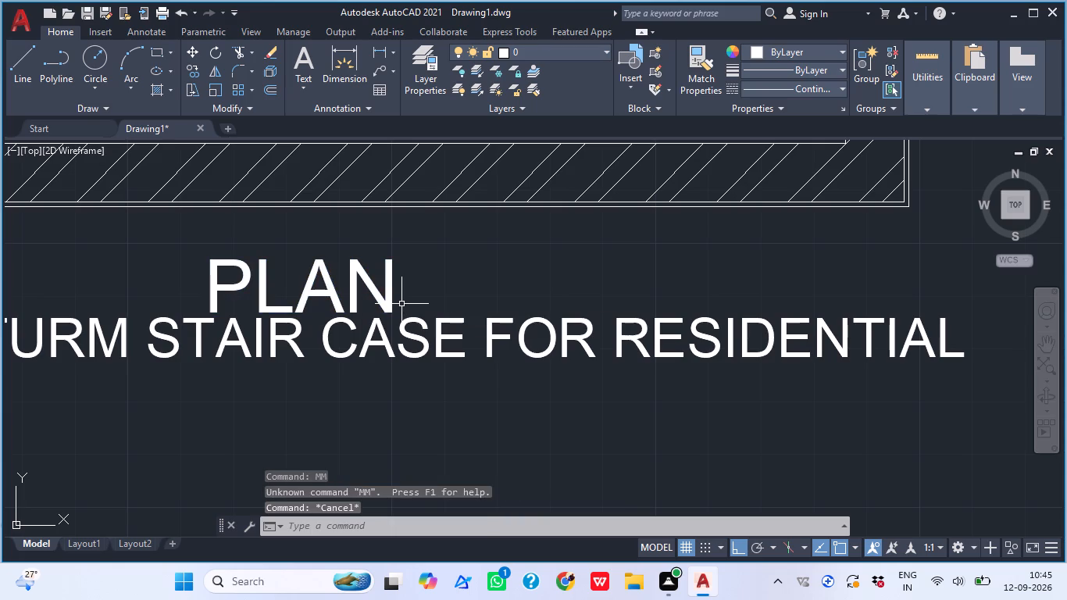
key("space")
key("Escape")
Move the "PLAN" title slightly straight up, between the bottom wall and the descriptive text line.
left_click(391, 280)
type("M")
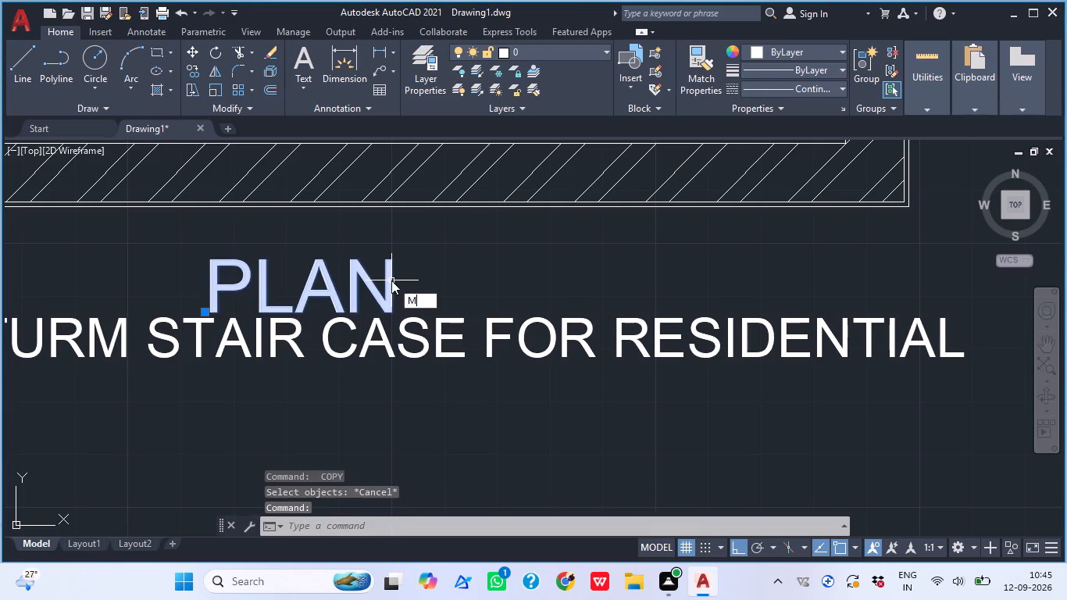
key("space")
left_click(391, 280)
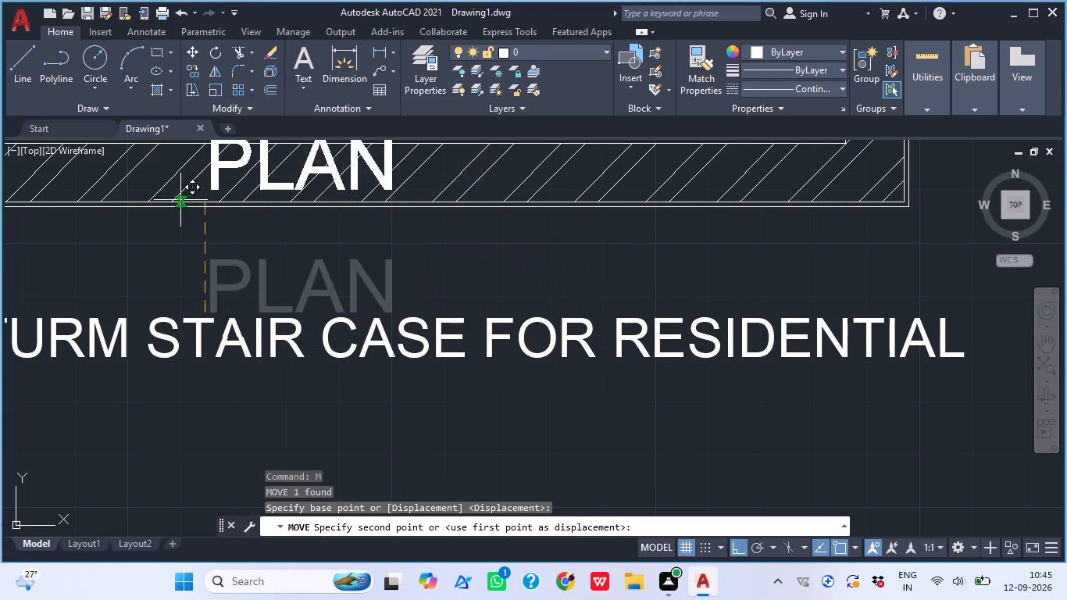
left_click(214, 287)
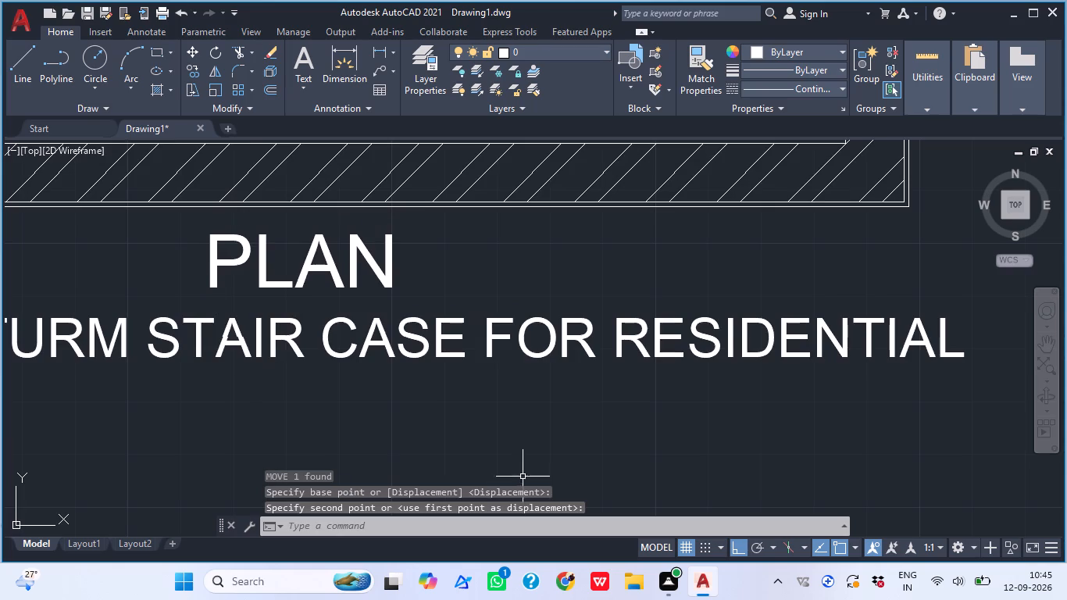
Edit the first line of the descriptive text, inserting "USED" before "FOR RESIDENTIAL".
scroll(531, 467, "down", 3)
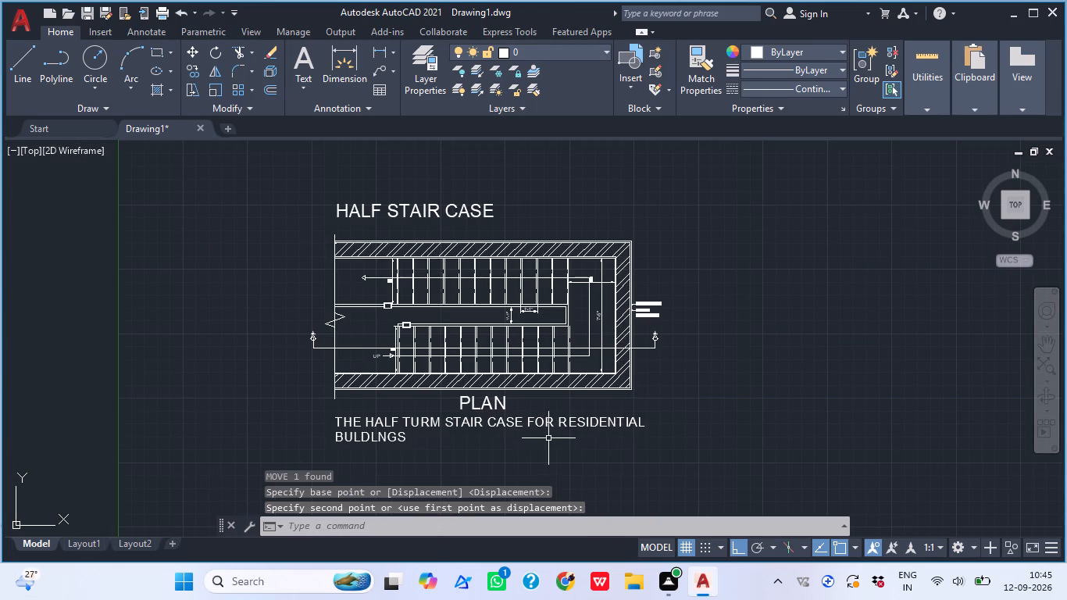
scroll(544, 422, "up", 2)
left_click(532, 425)
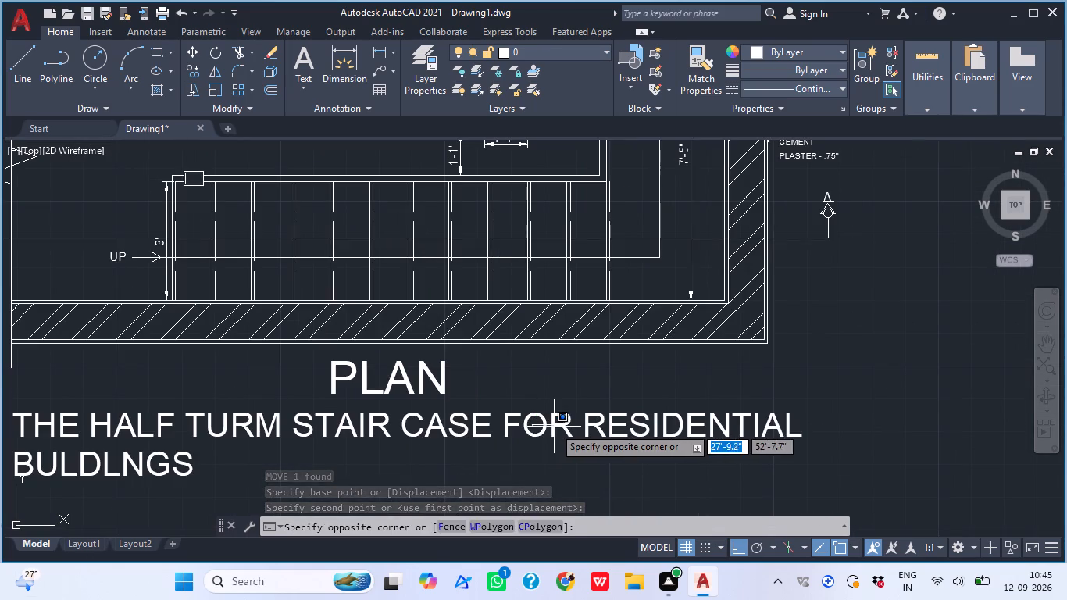
left_click(554, 427)
left_click(561, 412)
scroll(545, 404, "down", 2)
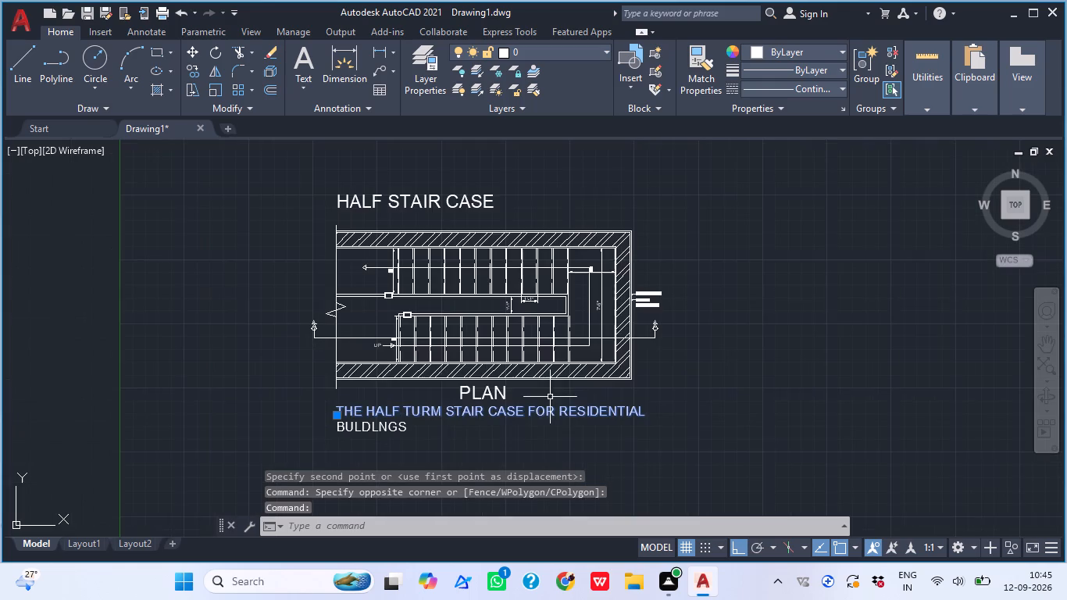
left_click_drag(391, 408, 398, 416)
left_click(398, 416)
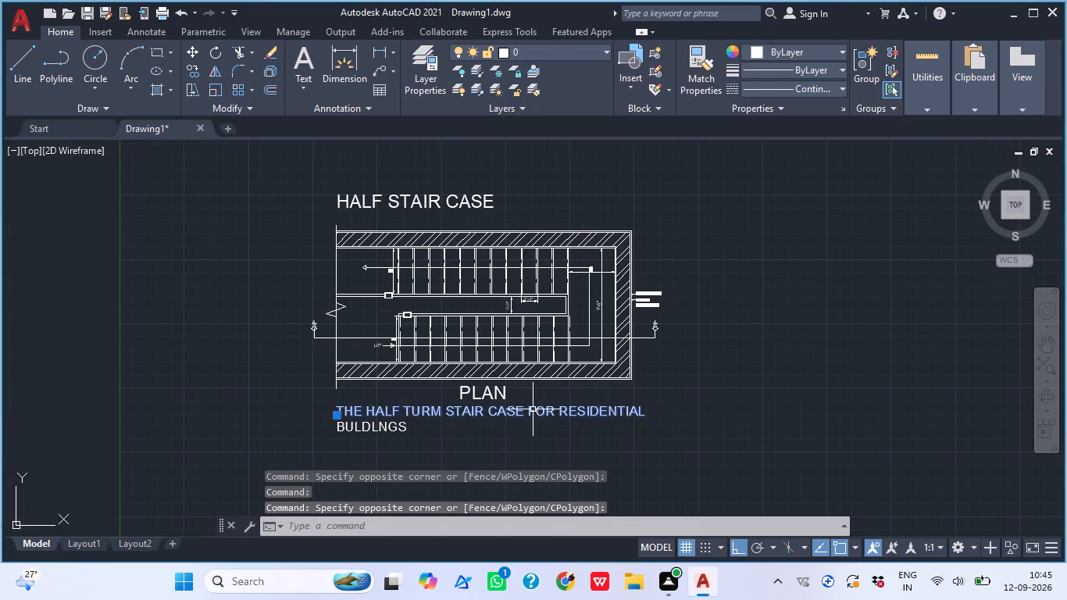
double_click(533, 409)
scroll(537, 391, "up", 3)
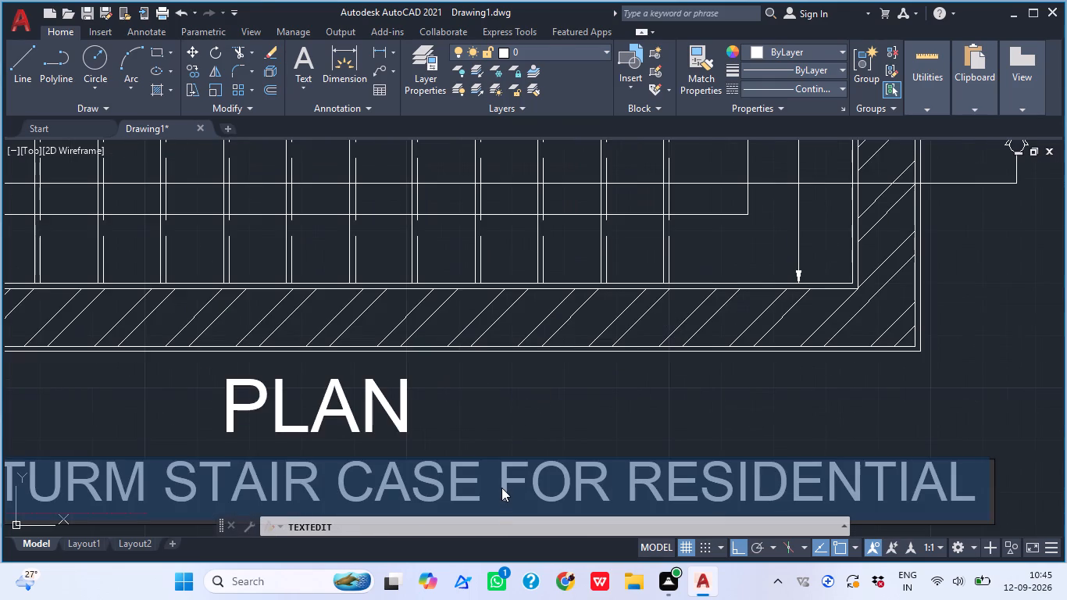
left_click(501, 484)
type("USED")
key("space")
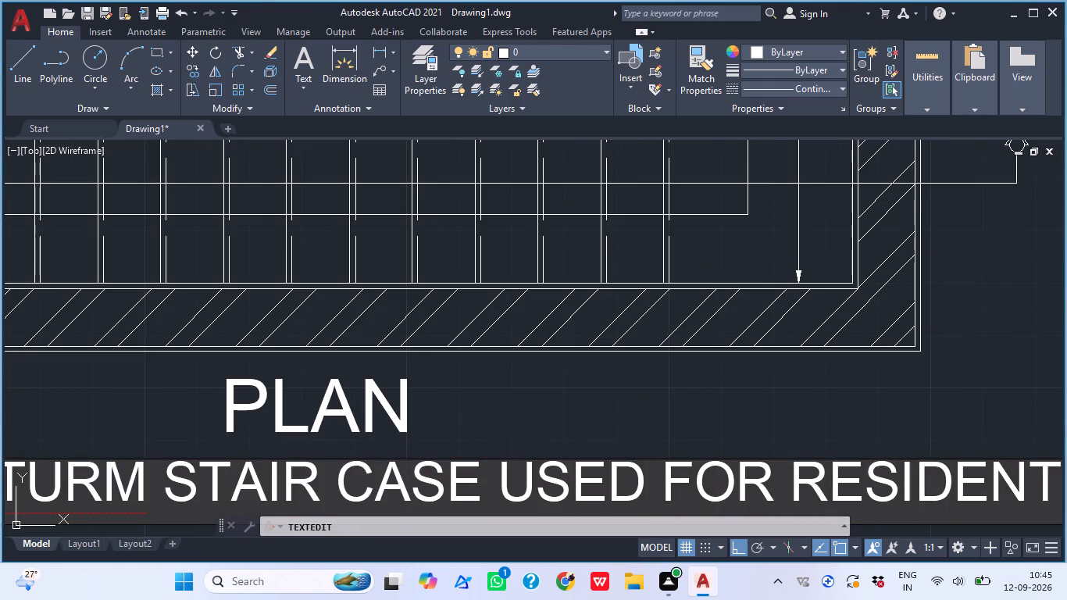
scroll(455, 405, "down", 4)
left_click(464, 453)
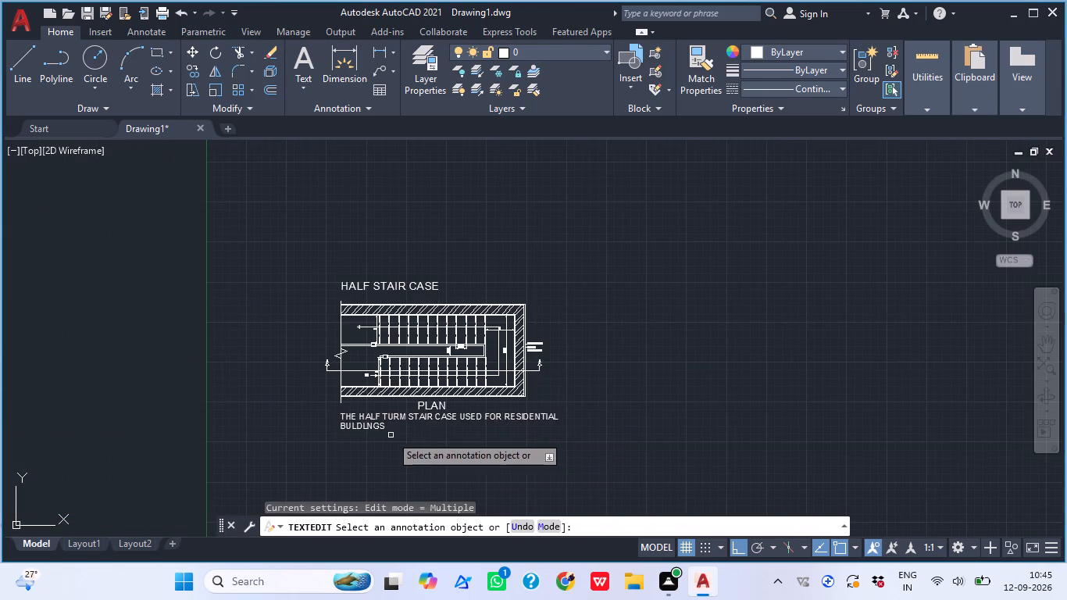
Extend the second line of the descriptive text after "BULDLNGS" with "AND COMMERICIL BULDINGS".
scroll(368, 420, "up", 2)
left_click(387, 448)
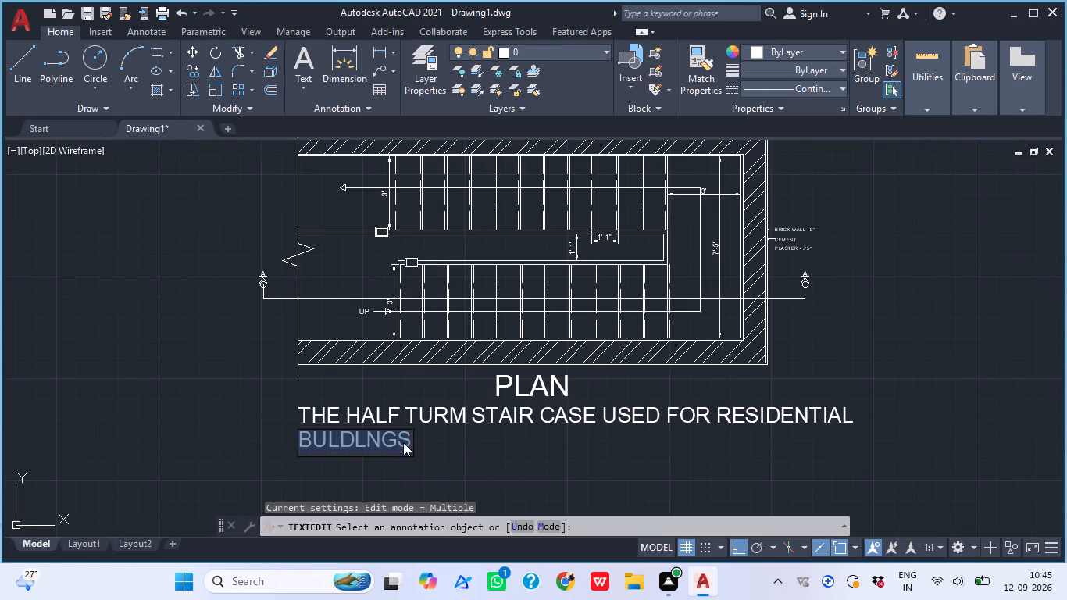
left_click(409, 447)
key("space")
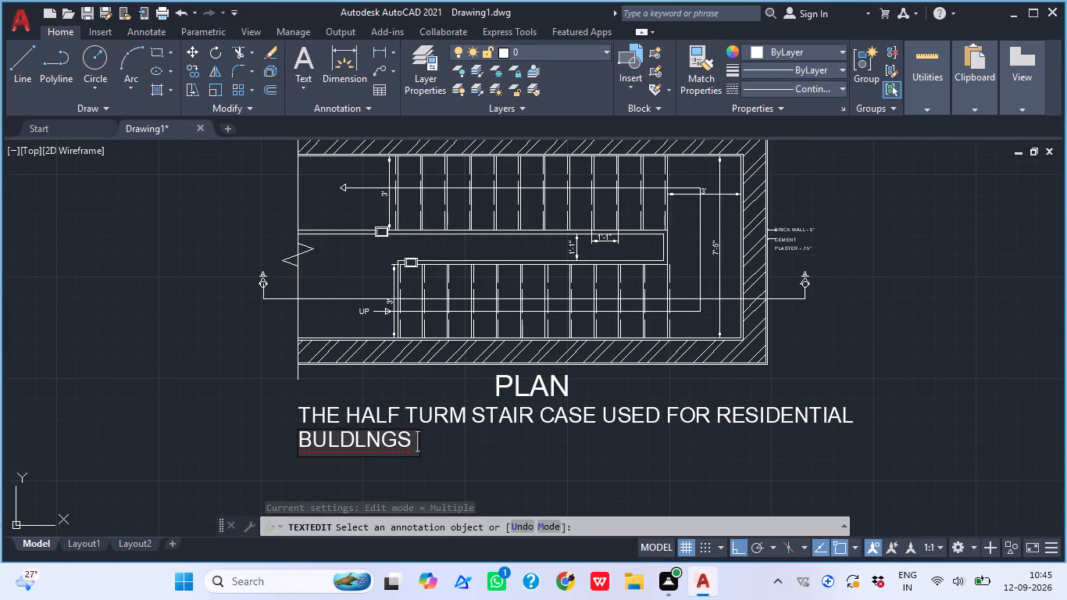
type("IIT")
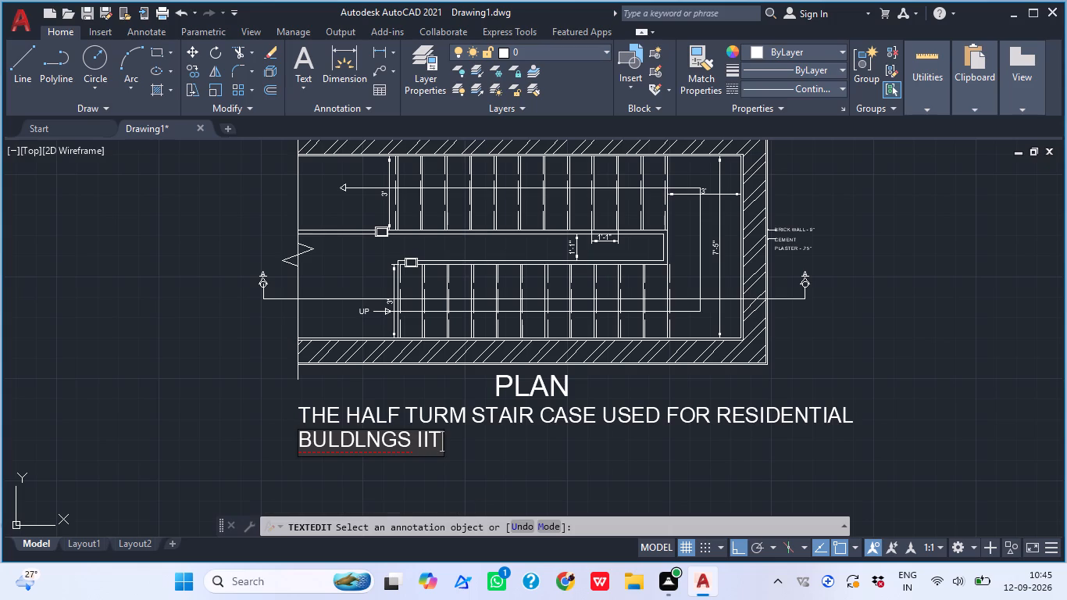
key("BackSpace")
key("BackSpace")
key("BackSpace")
type("AND")
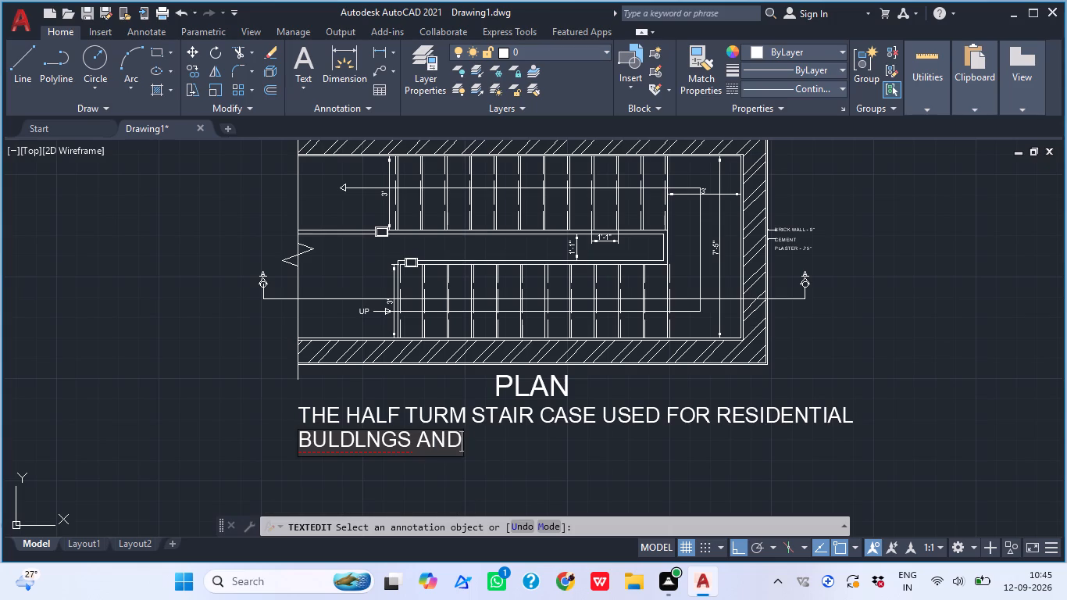
key("space")
type("COMME")
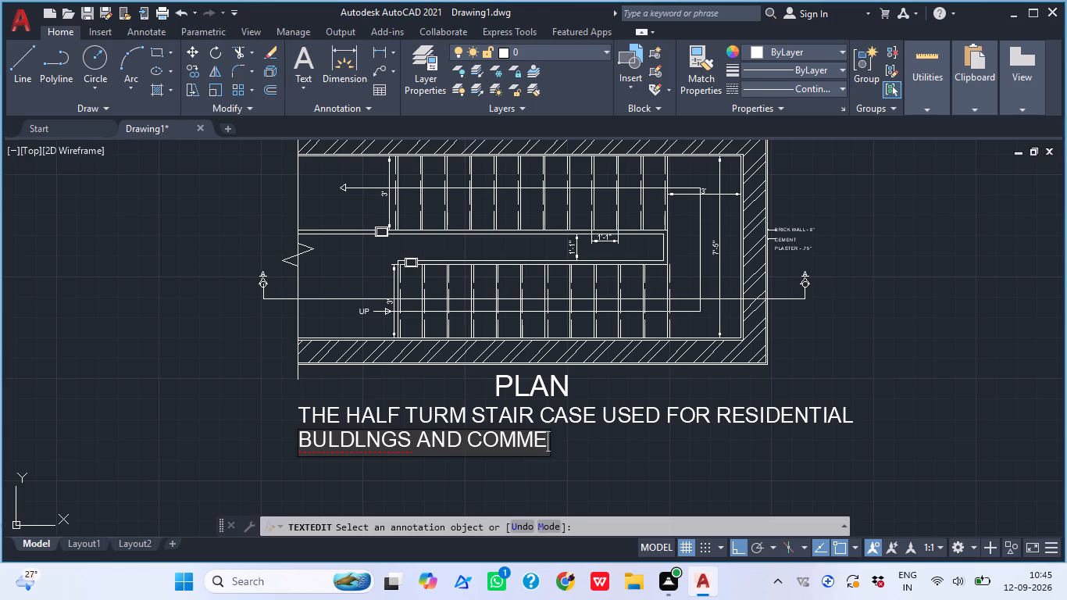
type("RICIL")
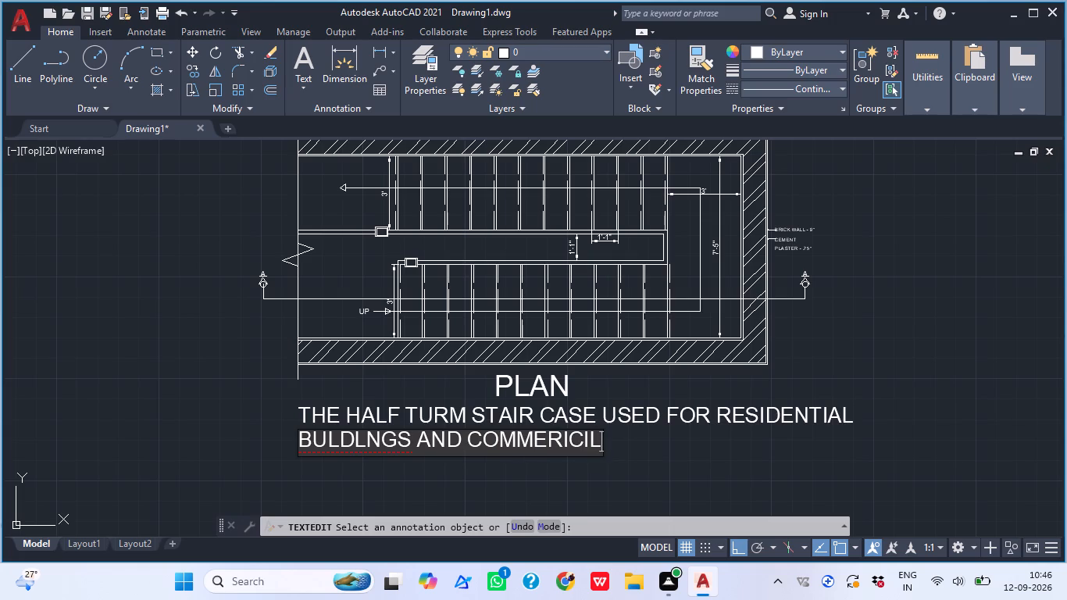
key("BackSpace")
key("BackSpace")
key("BackSpace")
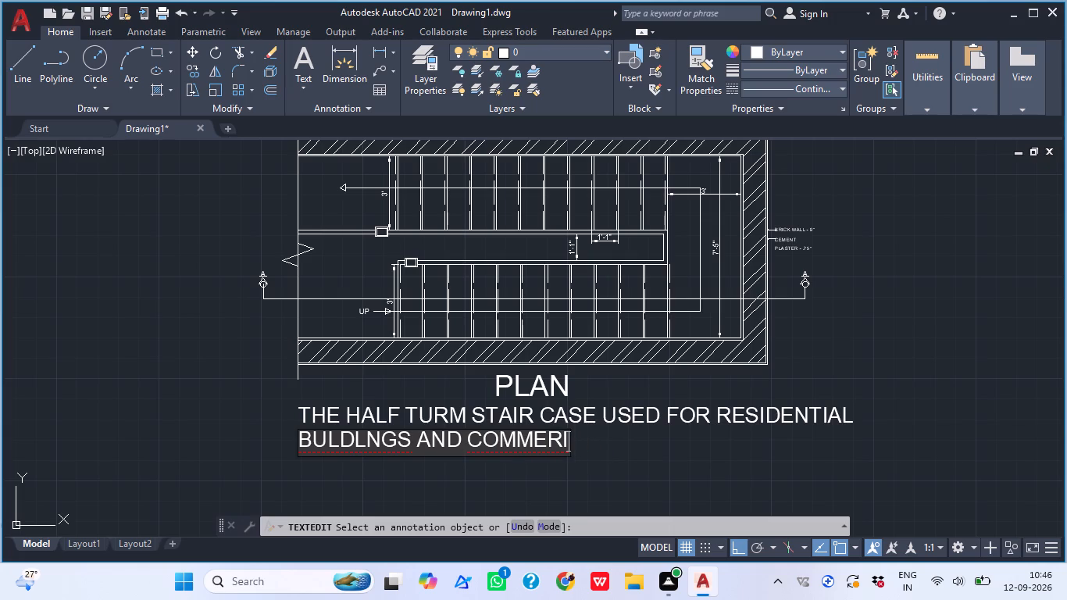
key("BackSpace")
type("ICIA")
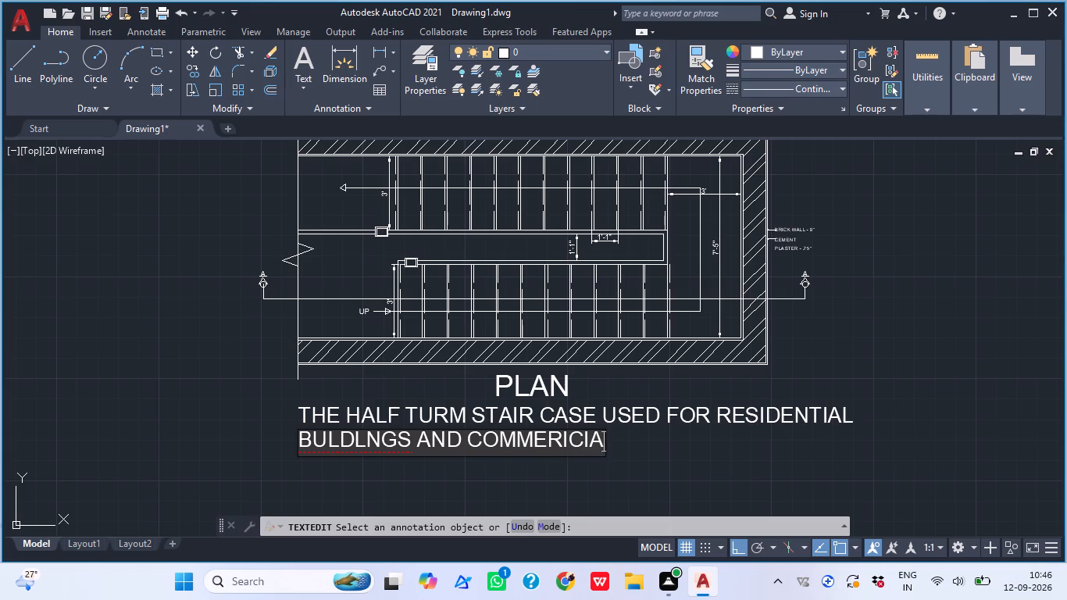
key("BackSpace")
type("L")
key("space")
key("b")
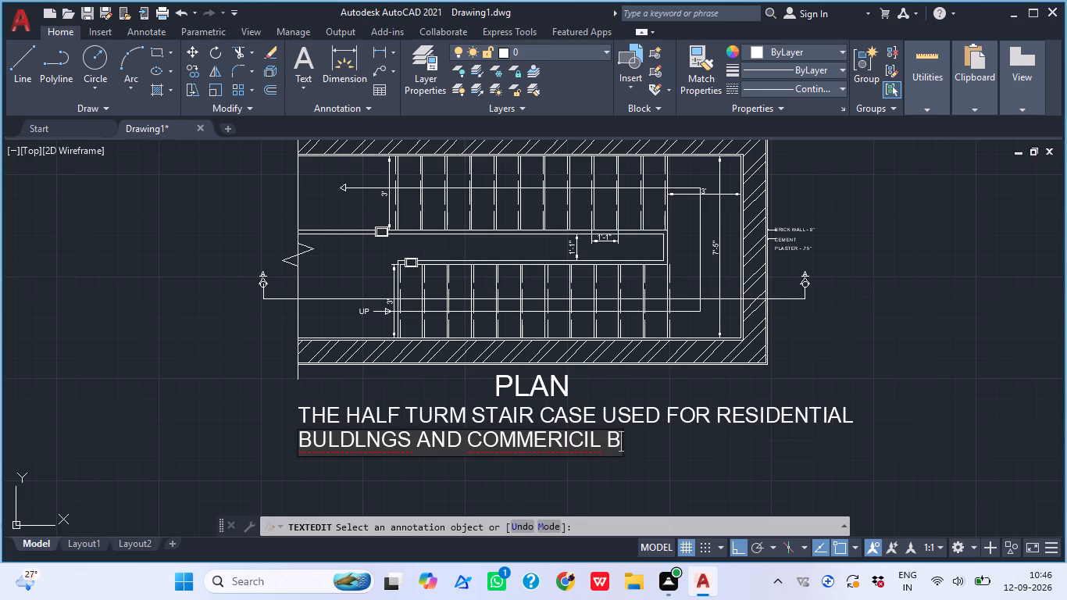
key("u")
type("LDINGS")
key("space")
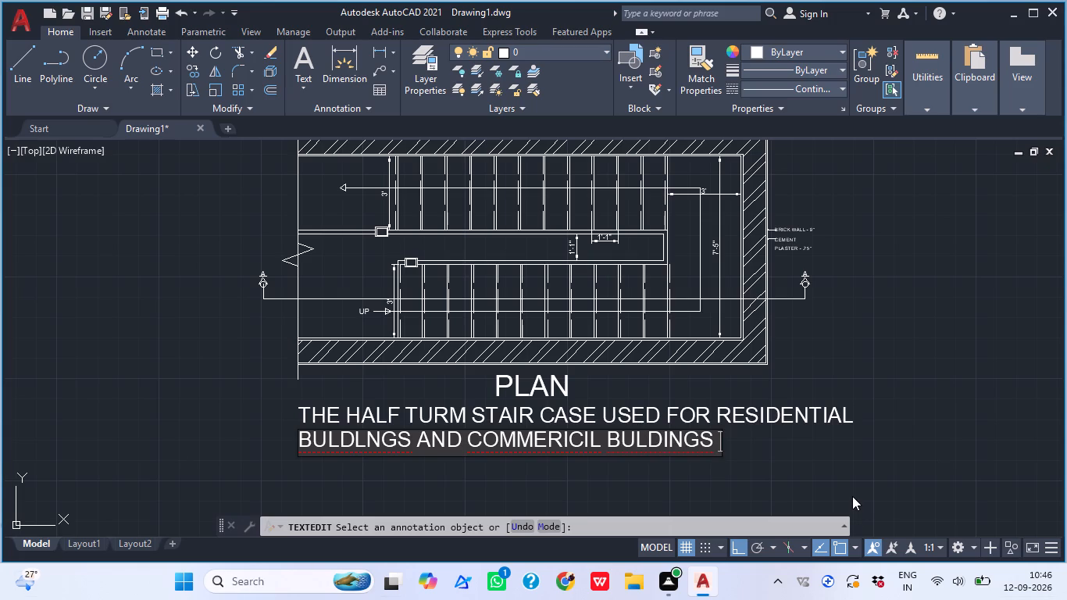
left_click(776, 484)
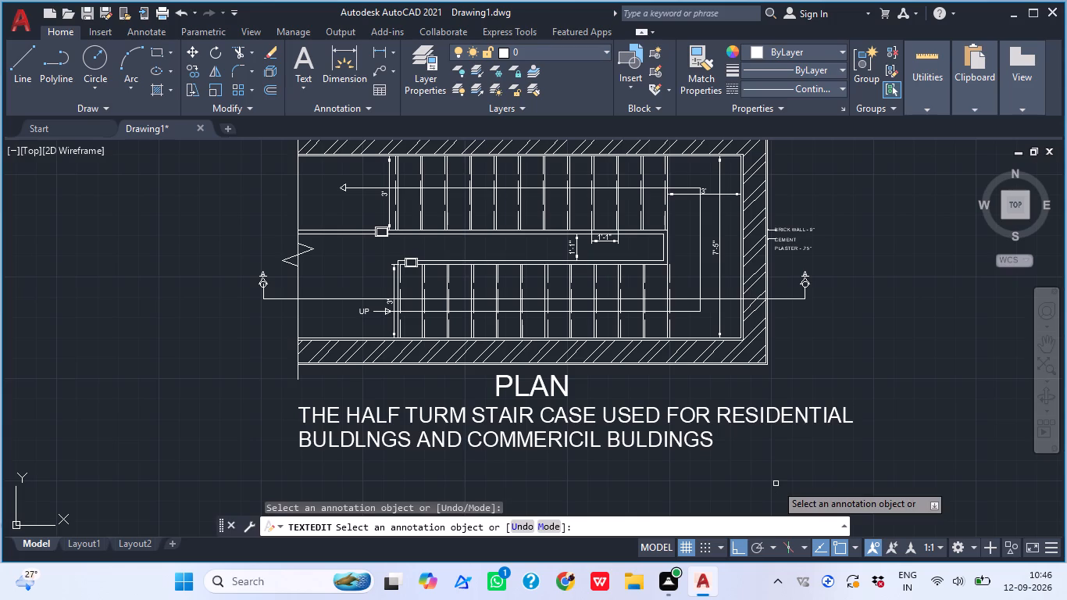
key("Escape")
Underline the "HALF STAIR CASE" title with a horizontal line about 10' long, just below the text.
scroll(719, 476, "down", 1)
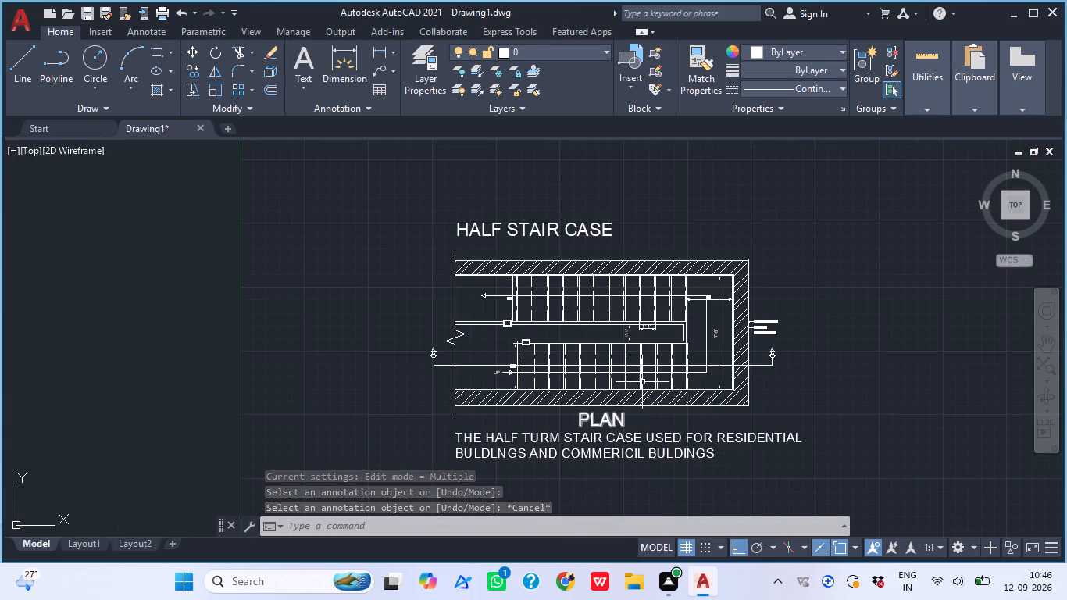
scroll(655, 352, "down", 1)
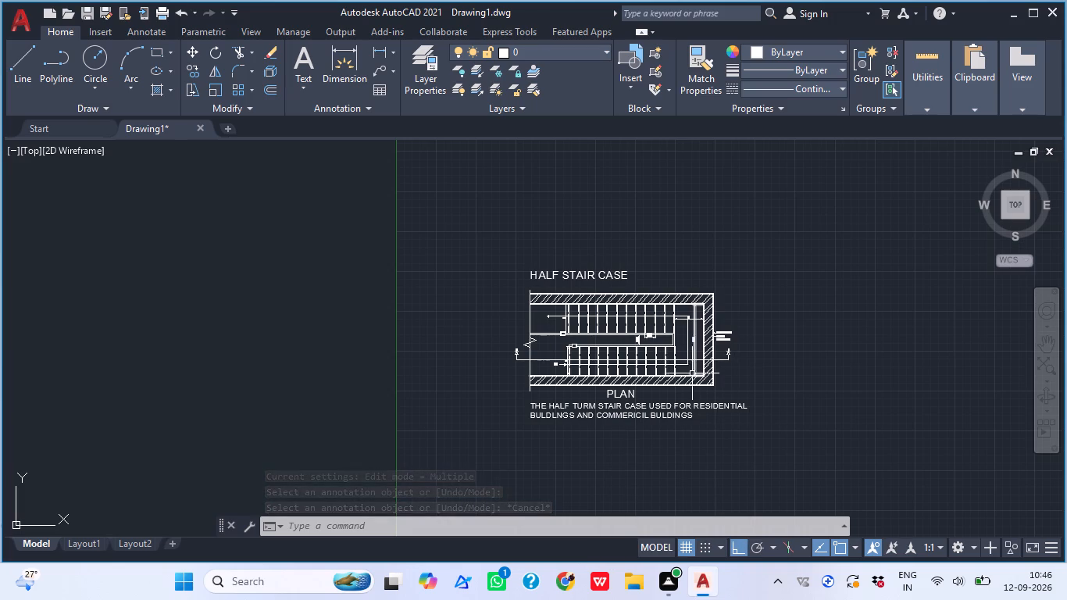
scroll(511, 259, "up", 1)
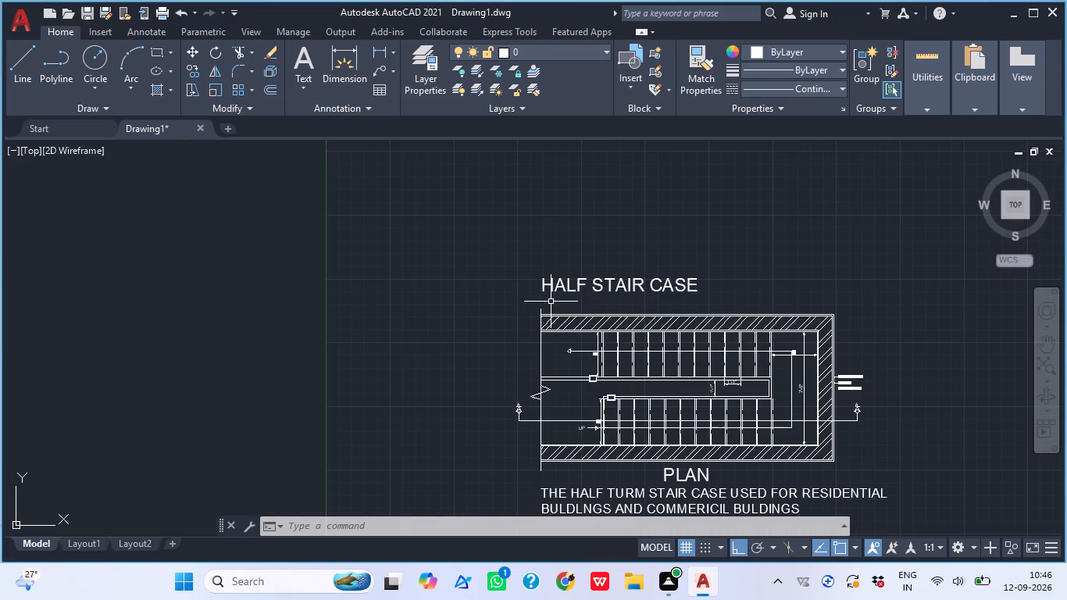
type("L")
key("space")
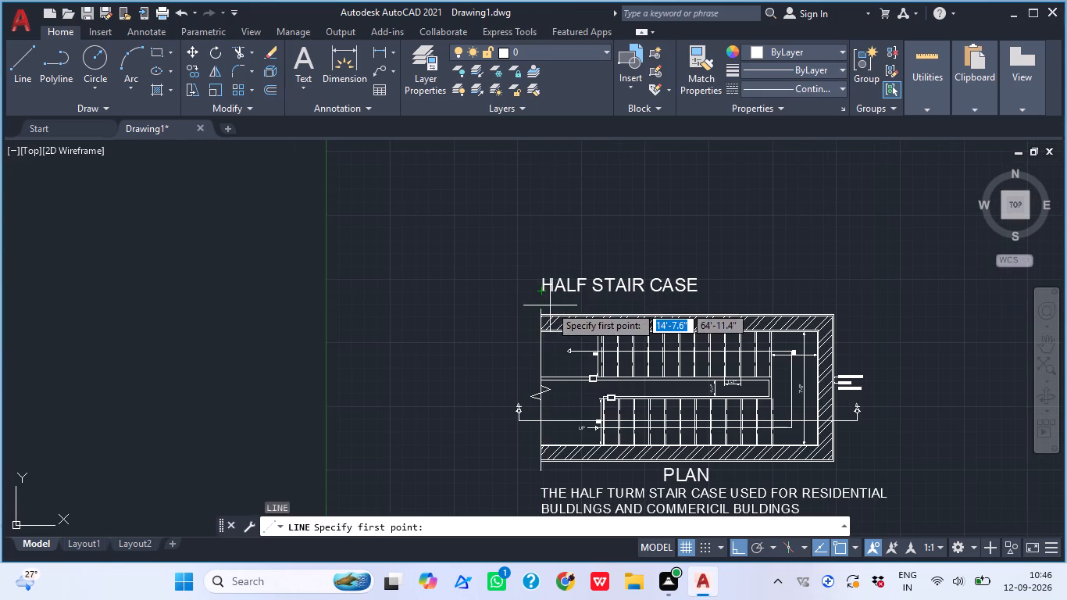
scroll(550, 305, "up", 4)
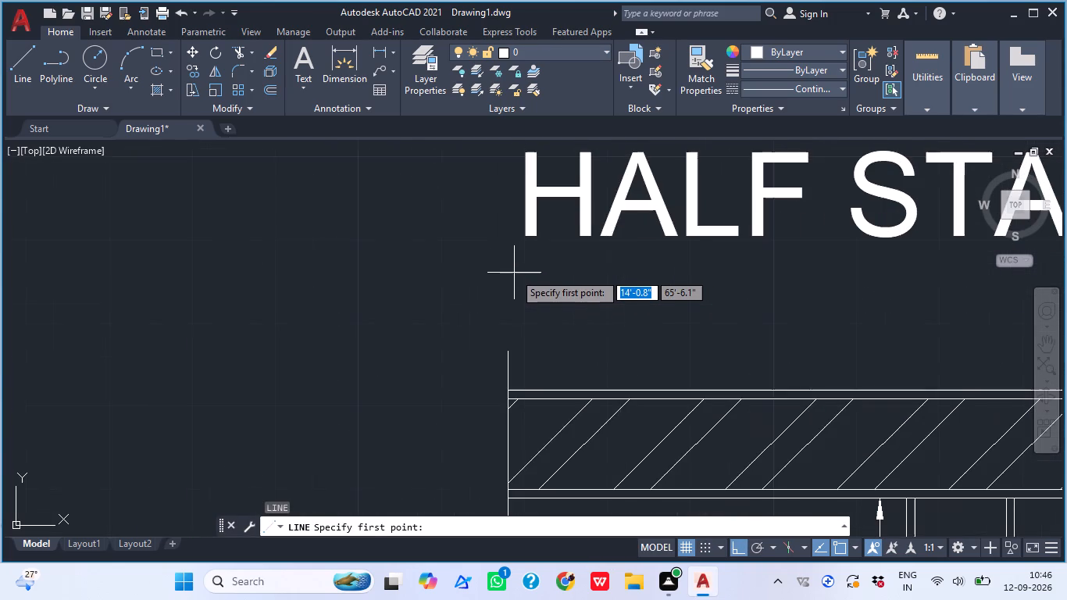
left_click(517, 269)
scroll(496, 264, "down", 3)
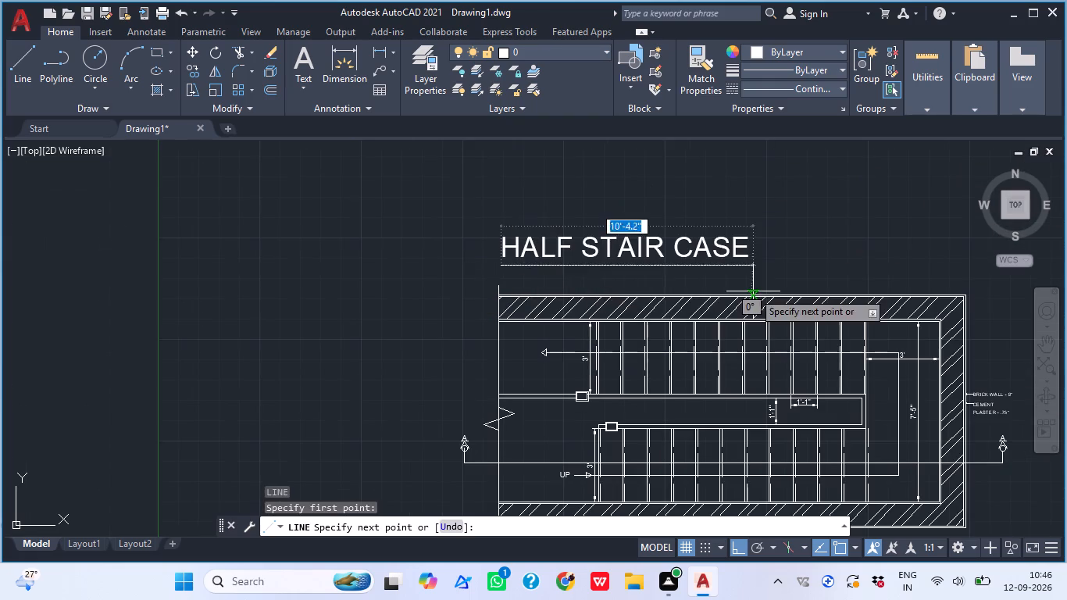
scroll(753, 294, "up", 2)
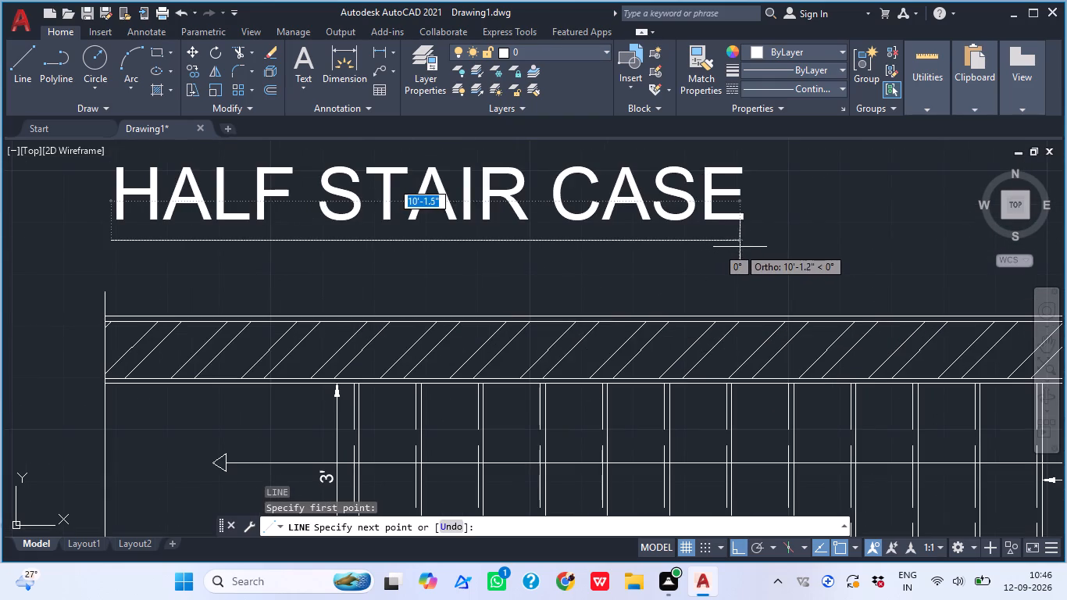
left_click(744, 245)
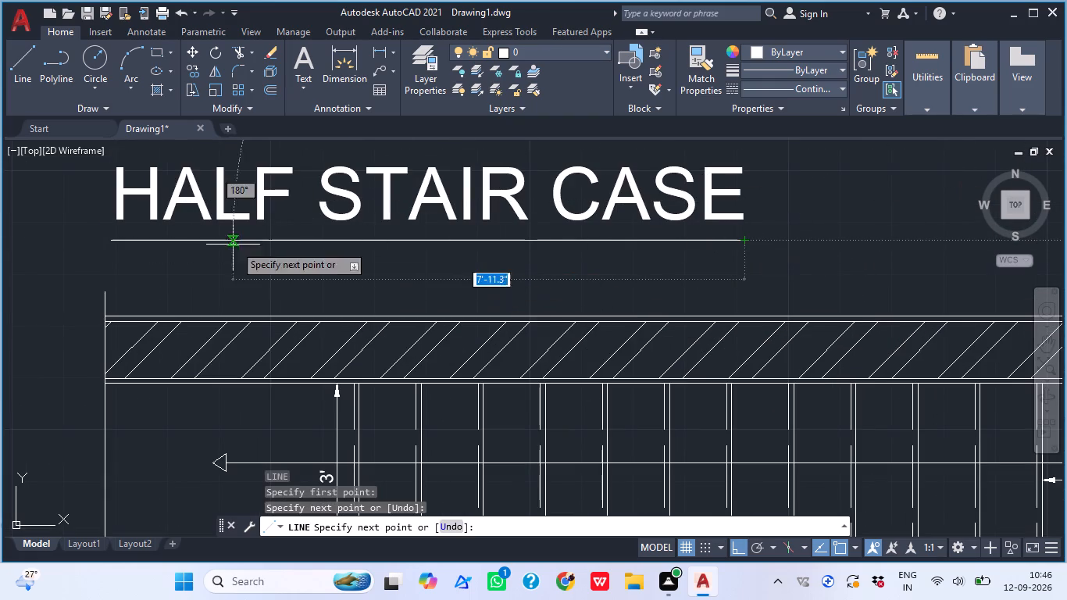
key("Escape")
Review the whole staircase plan, including its titles, dimensions, wall material notes and descriptive text.
scroll(198, 273, "down", 2)
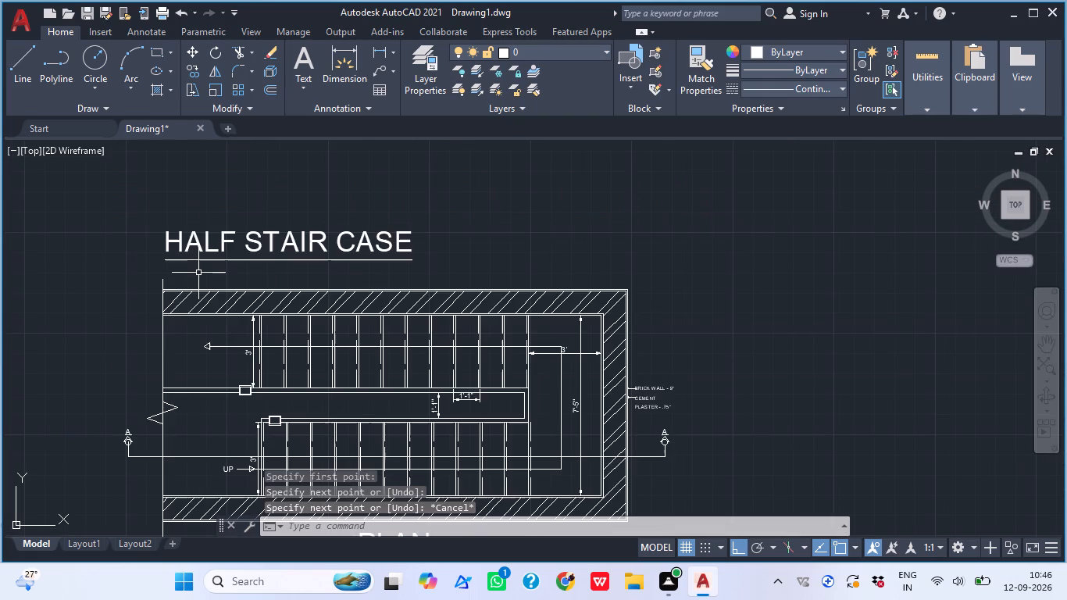
scroll(108, 228, "down", 2)
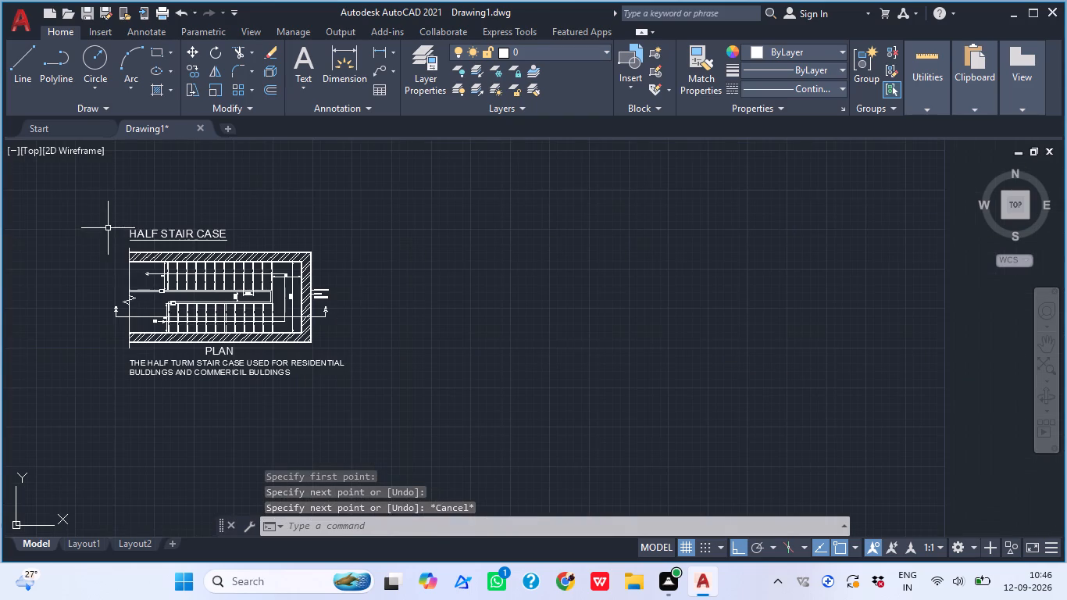
middle_click_drag(193, 258, 249, 258)
scroll(134, 234, "up", 1)
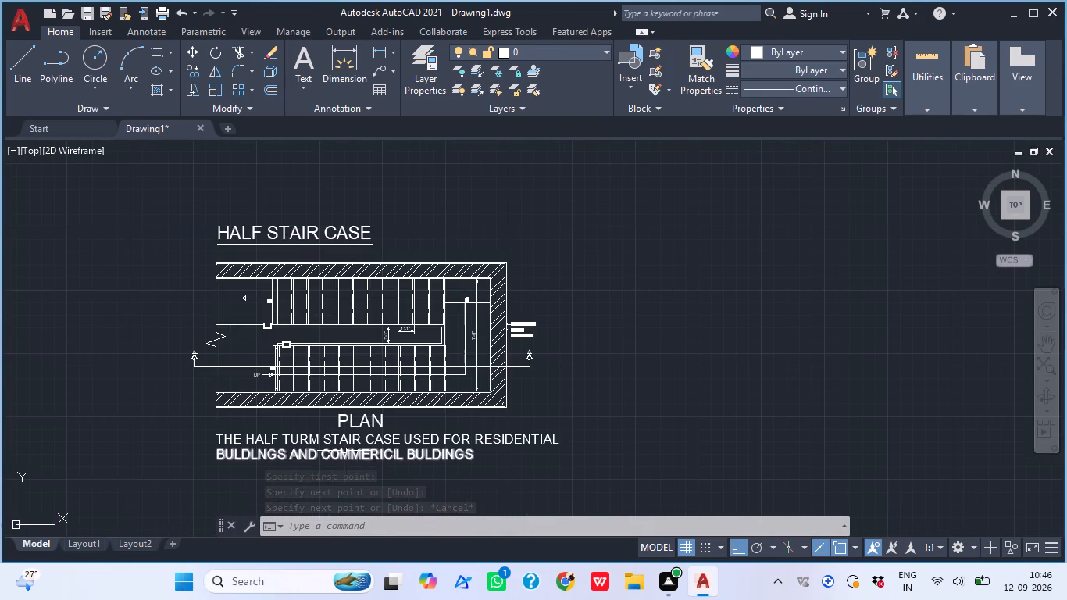
middle_click_drag(245, 353, 255, 336)
scroll(500, 371, "up", 1)
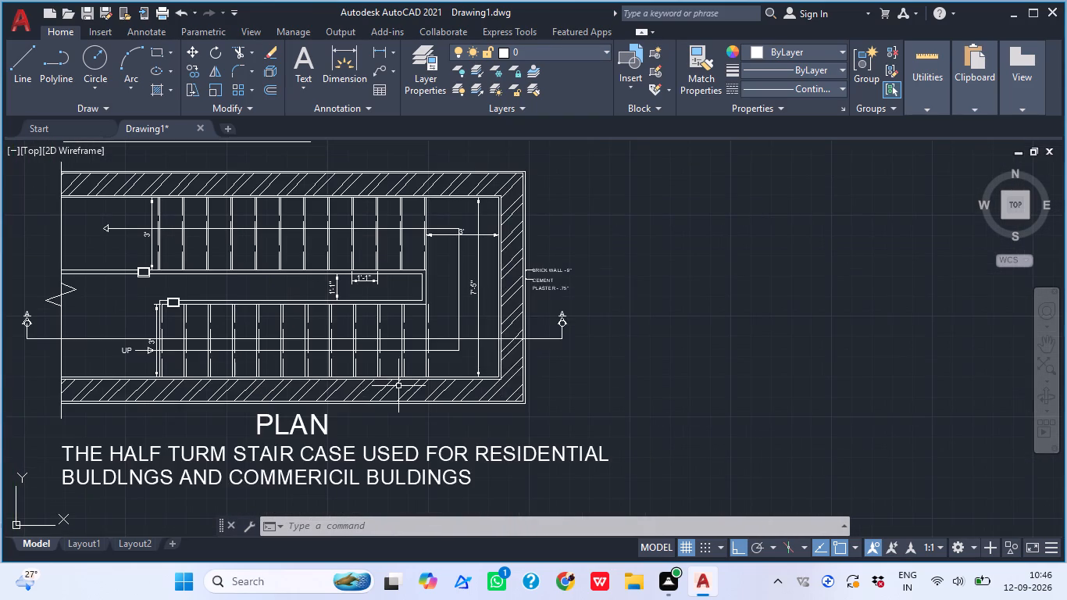
scroll(398, 384, "up", 2)
scroll(421, 335, "down", 1)
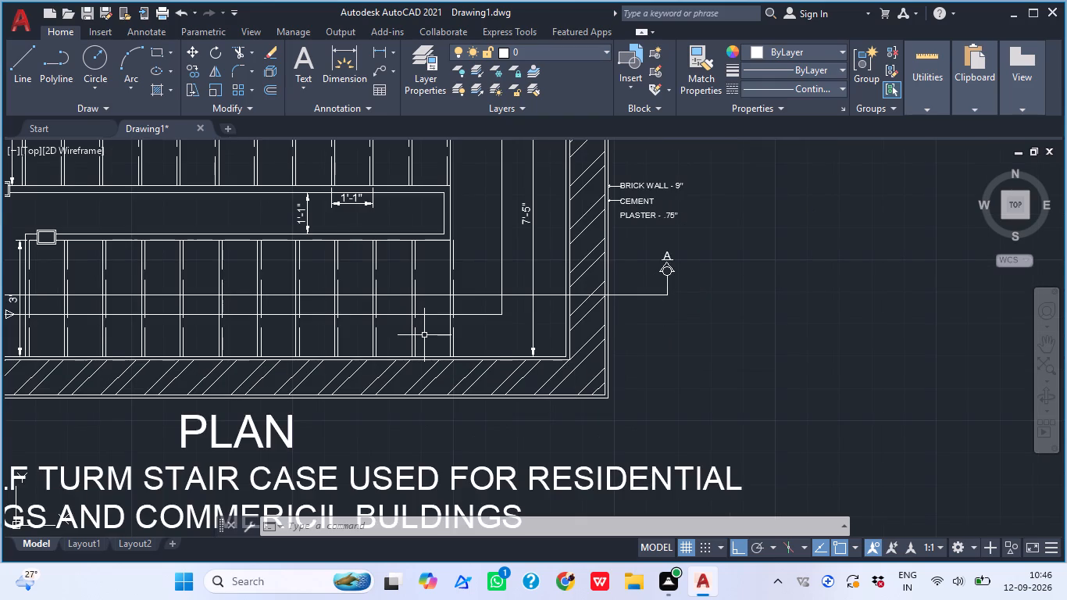
scroll(920, 550, "down", 1)
scroll(493, 272, "down", 1)
scroll(266, 440, "down", 1)
middle_click_drag(319, 430, 497, 380)
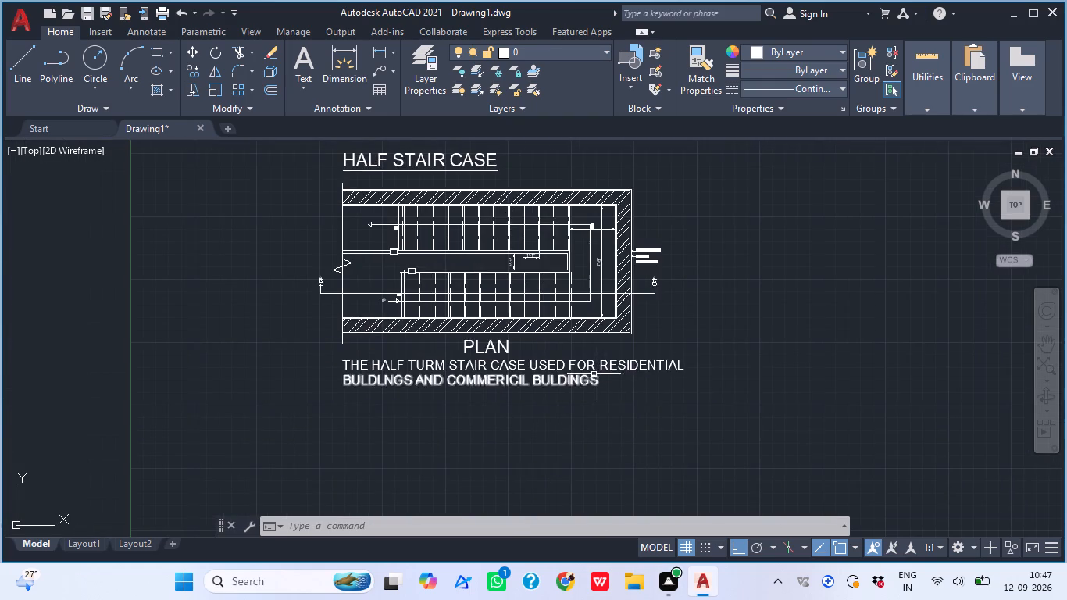
scroll(594, 374, "down", 1)
middle_click_drag(586, 357, 380, 387)
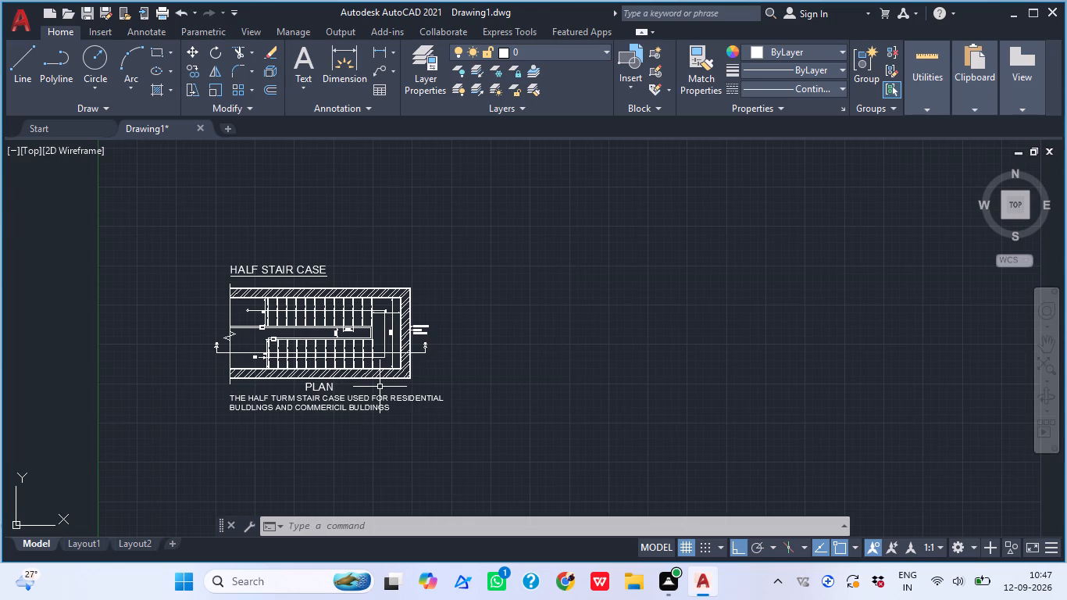
Start saving the drawing and choose the AUTO CADD folder inside Documents as the save location.
key("ctrl+s")
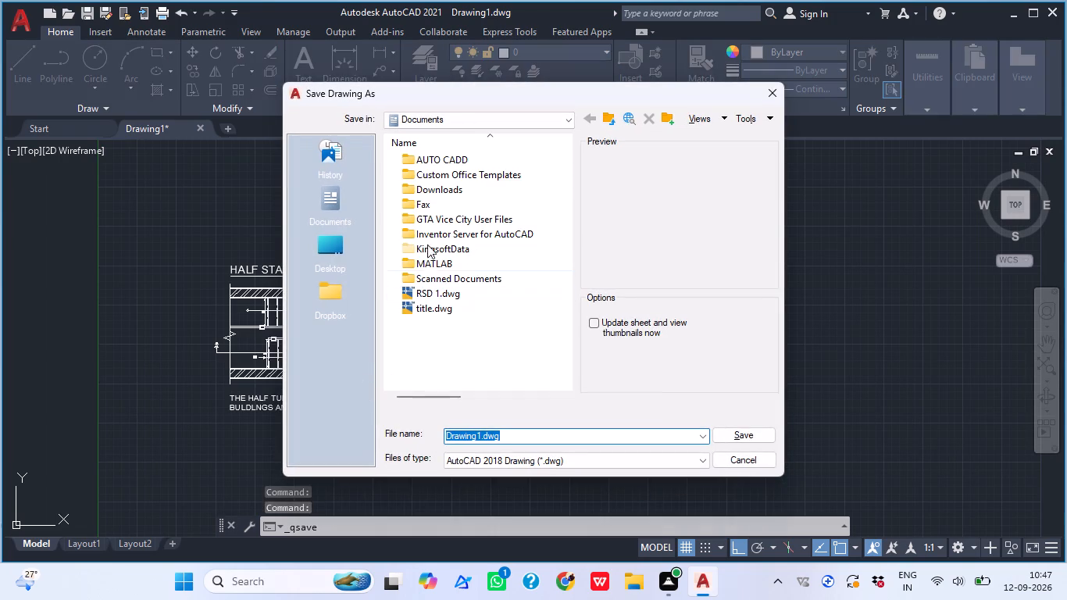
left_click(342, 262)
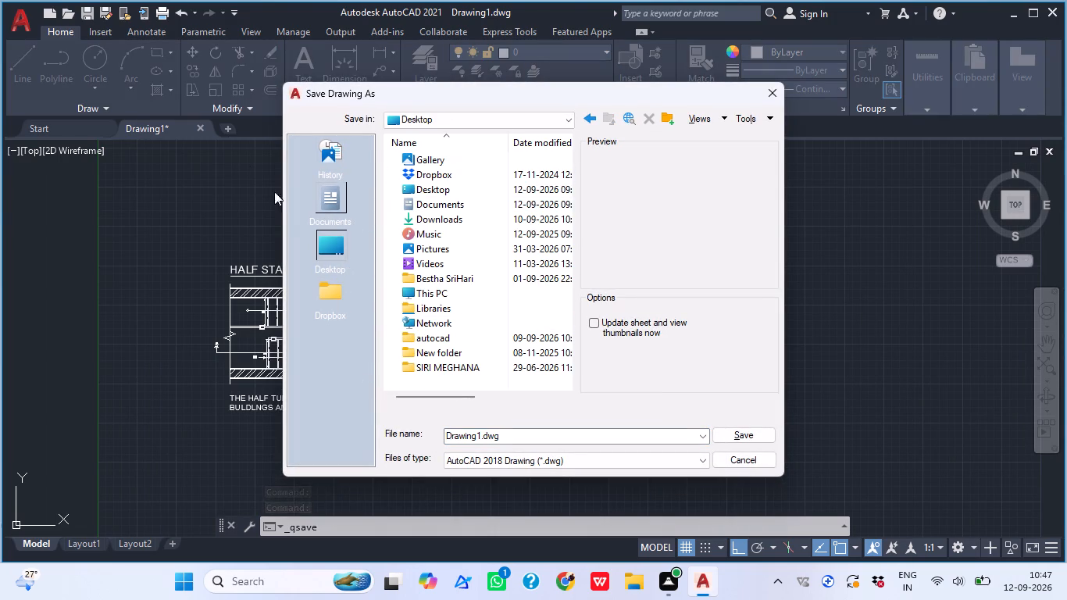
scroll(437, 228, "down", 3)
scroll(484, 313, "up", 1)
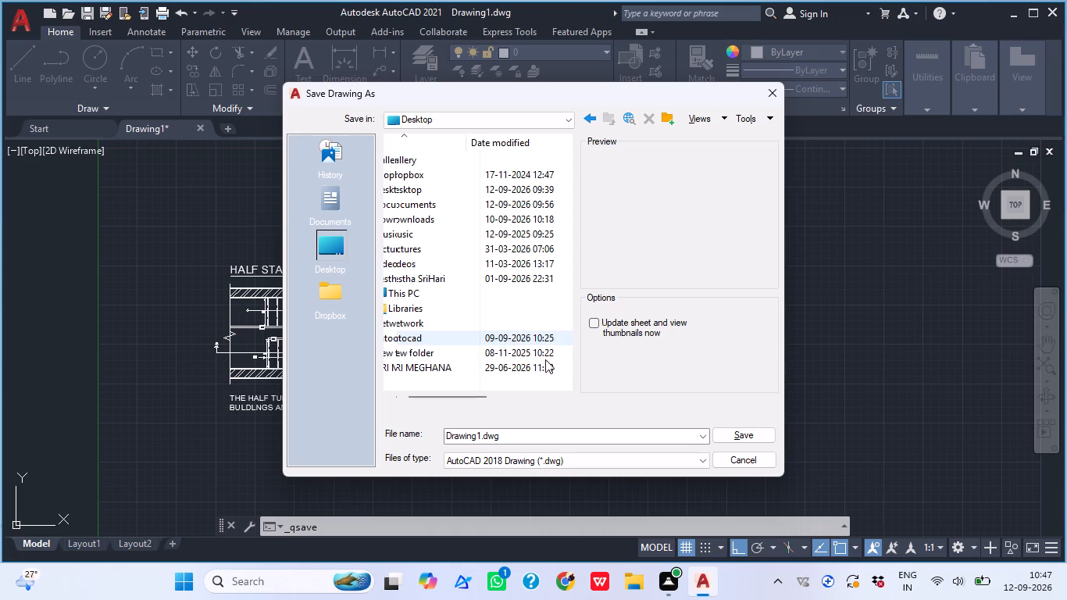
scroll(466, 345, "down", 5)
scroll(461, 334, "up", 3)
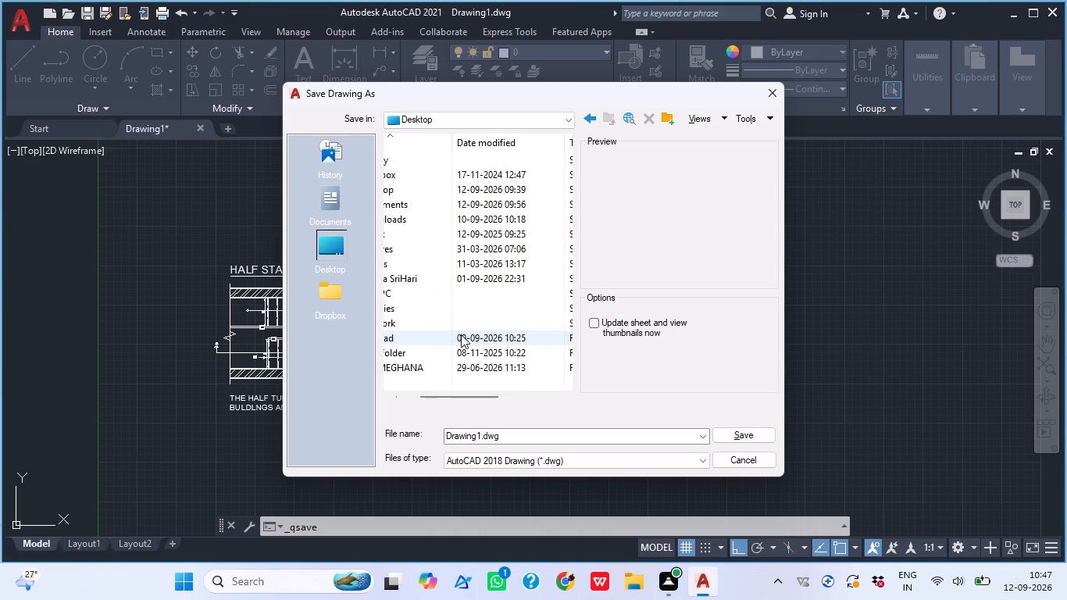
scroll(461, 334, "up", 9)
scroll(470, 298, "down", 3)
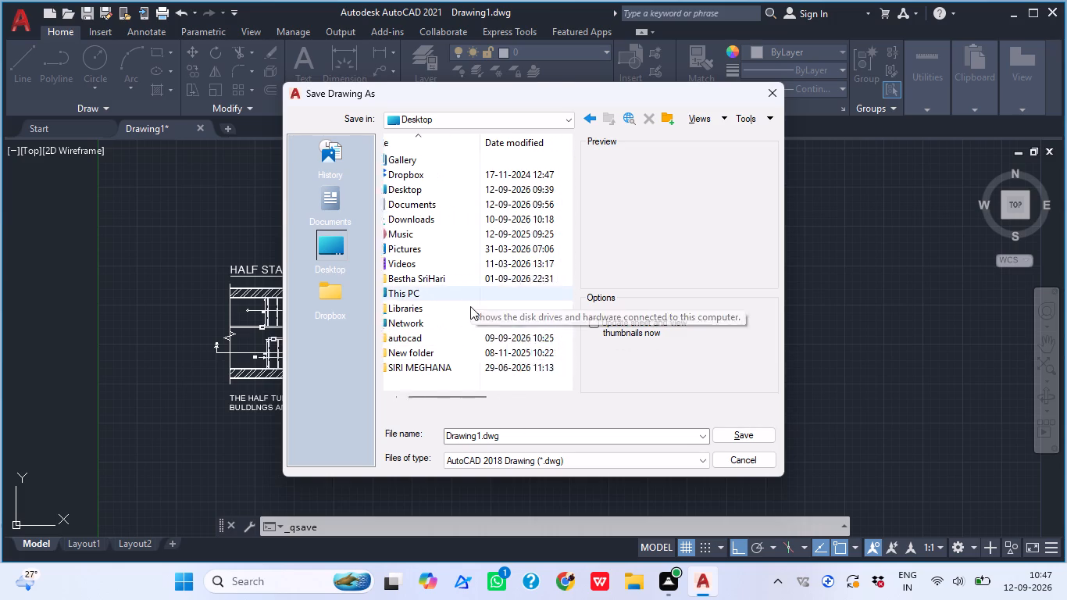
scroll(470, 306, "down", 1)
scroll(470, 306, "up", 12)
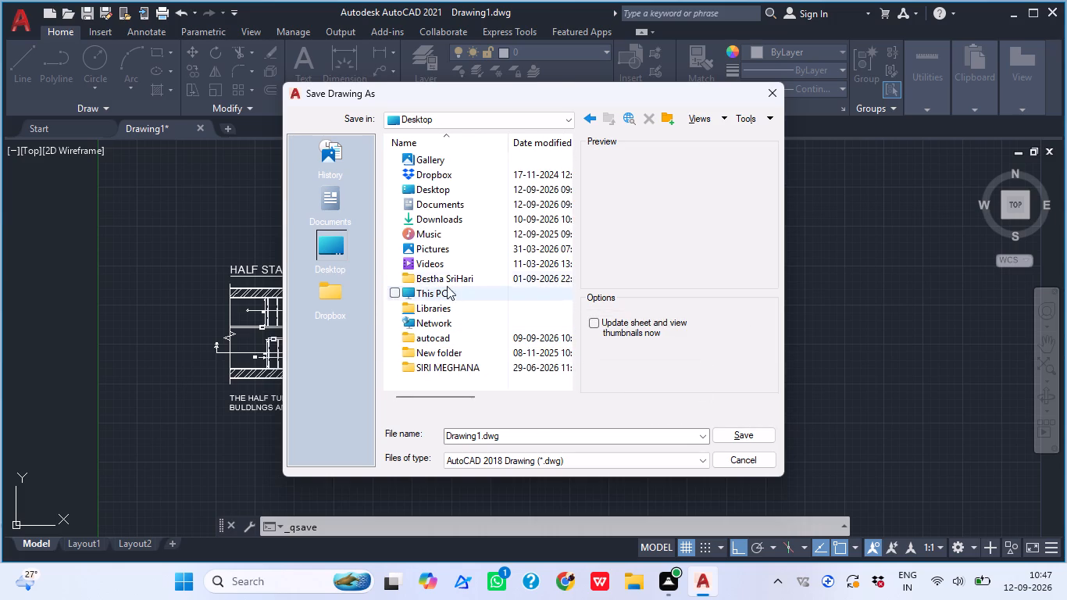
left_click(341, 170)
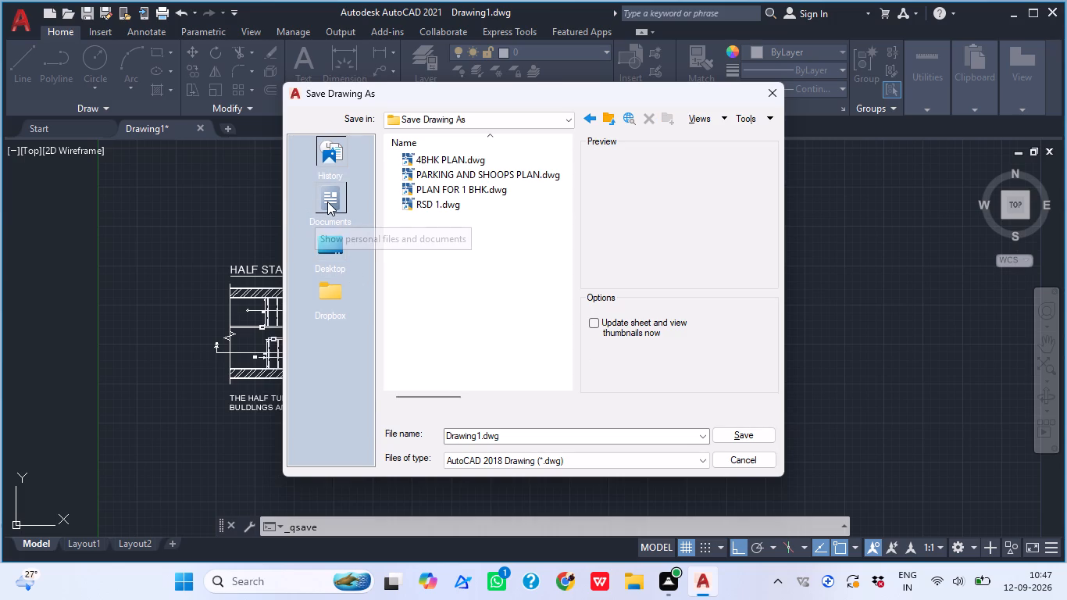
left_click(327, 202)
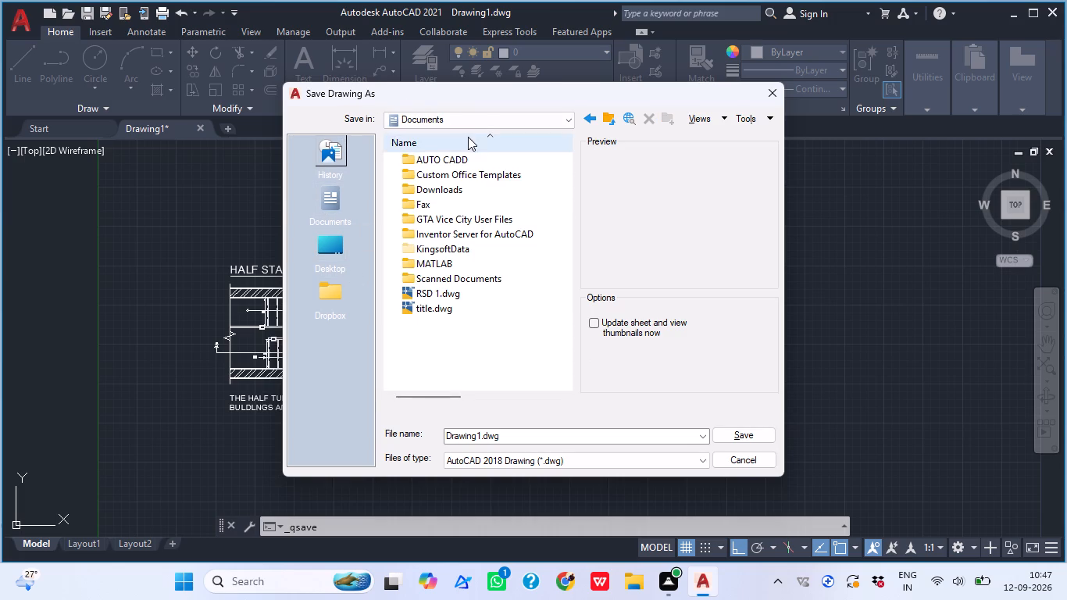
left_click(453, 165)
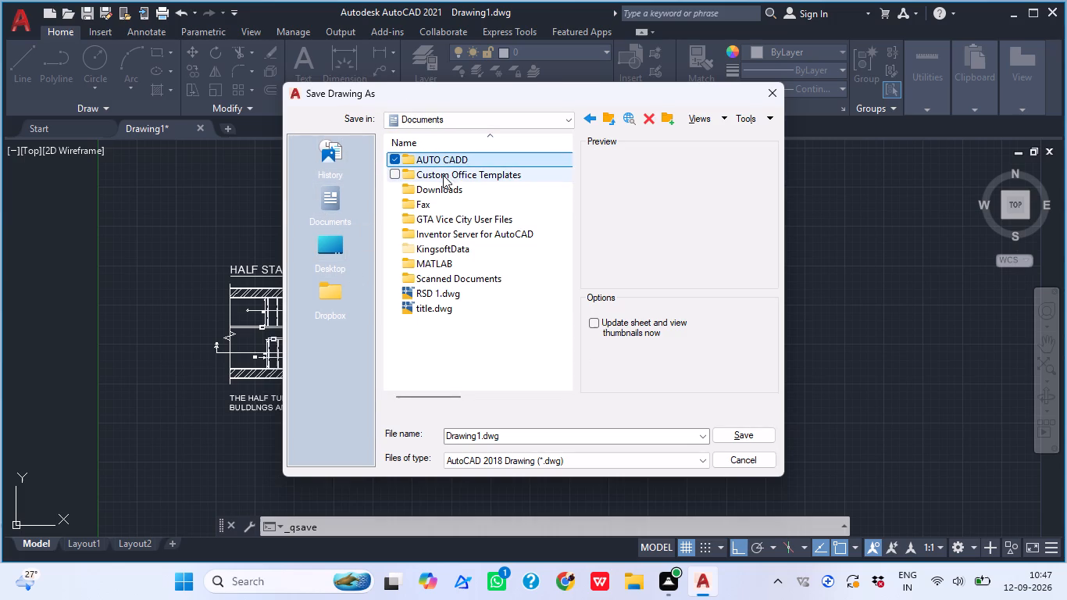
double_click(469, 162)
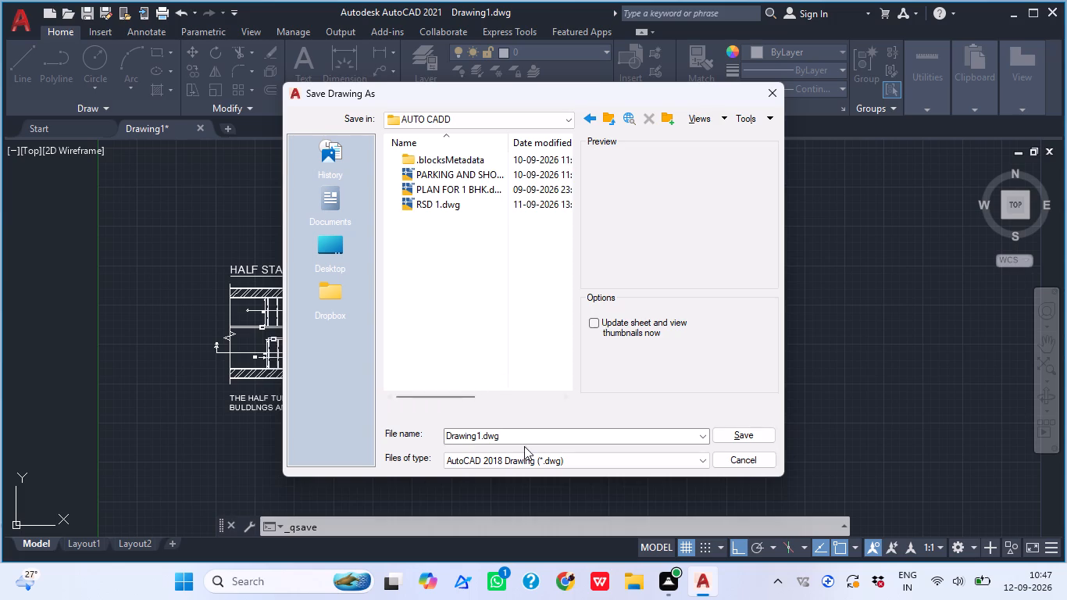
Name the drawing file STAIR CASE and save it as an AutoCAD 2018 drawing.
left_click(532, 428)
key("BackSpace")
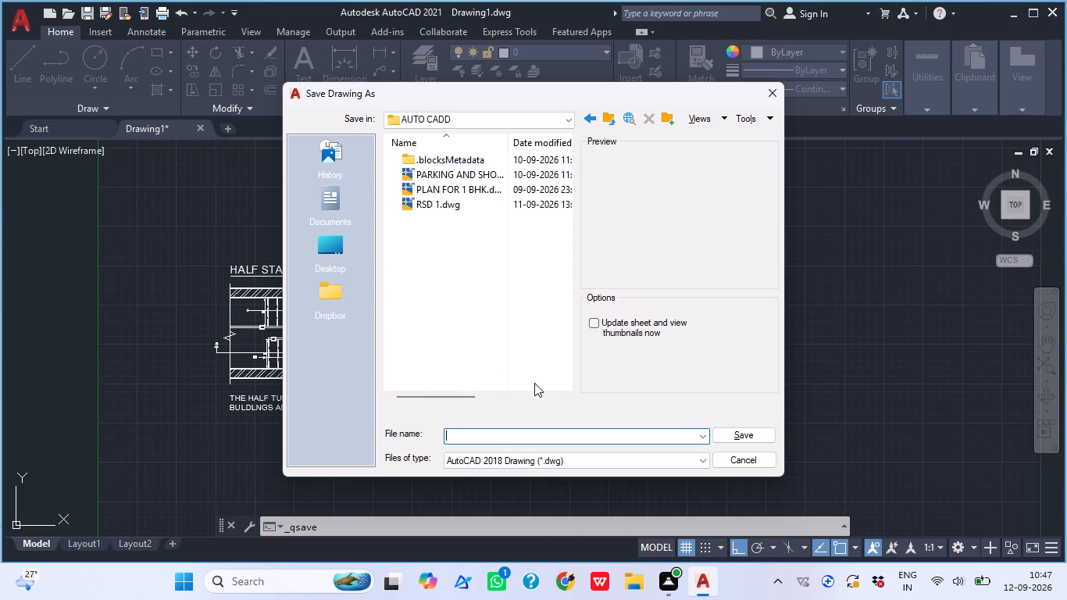
type("ST")
type("AIR")
key("space")
type("CASE")
left_click(762, 436)
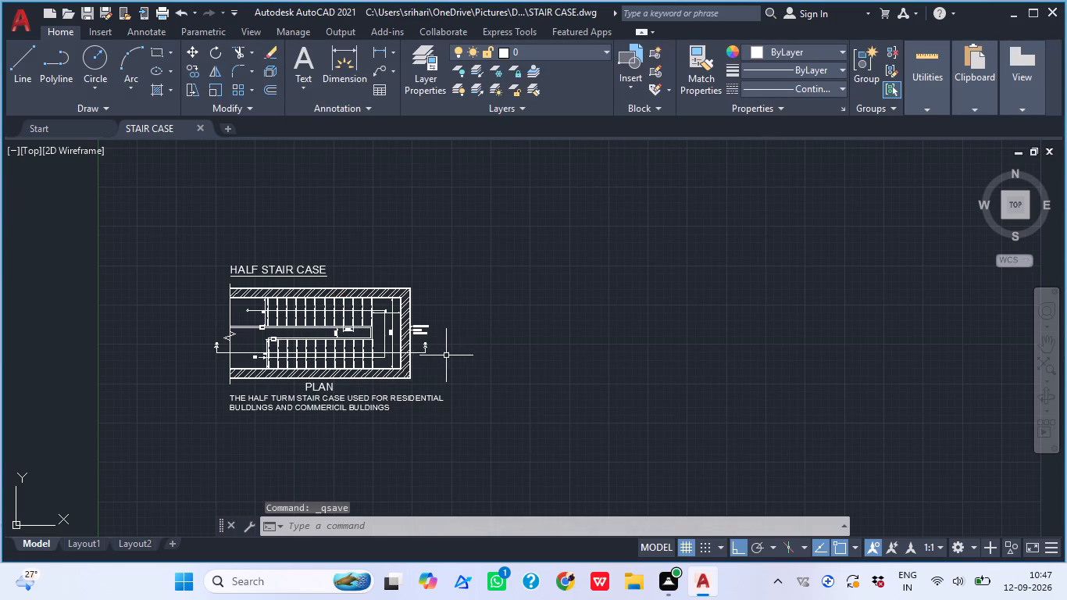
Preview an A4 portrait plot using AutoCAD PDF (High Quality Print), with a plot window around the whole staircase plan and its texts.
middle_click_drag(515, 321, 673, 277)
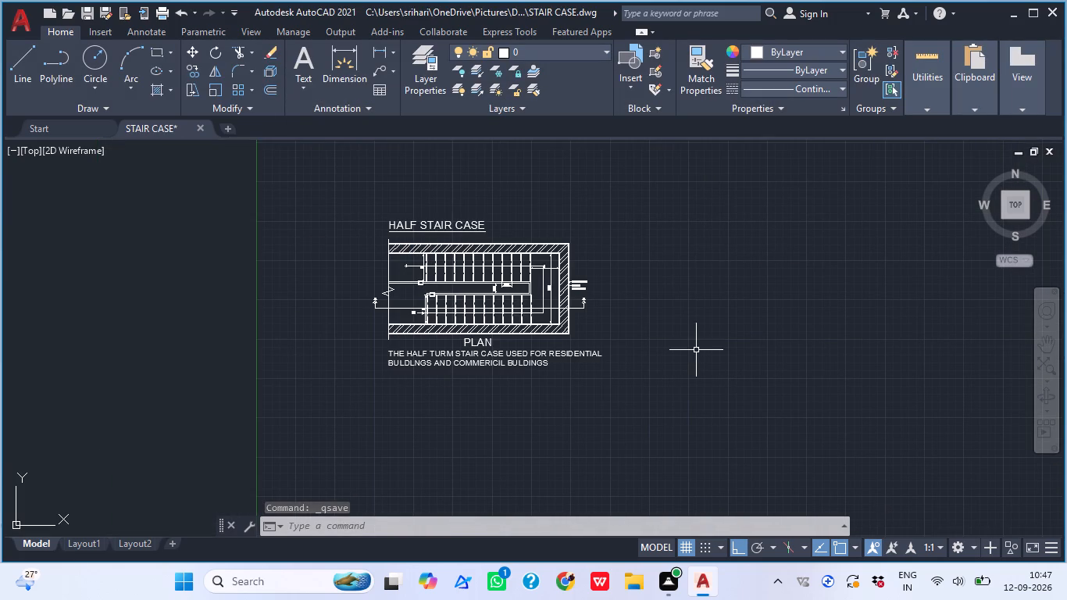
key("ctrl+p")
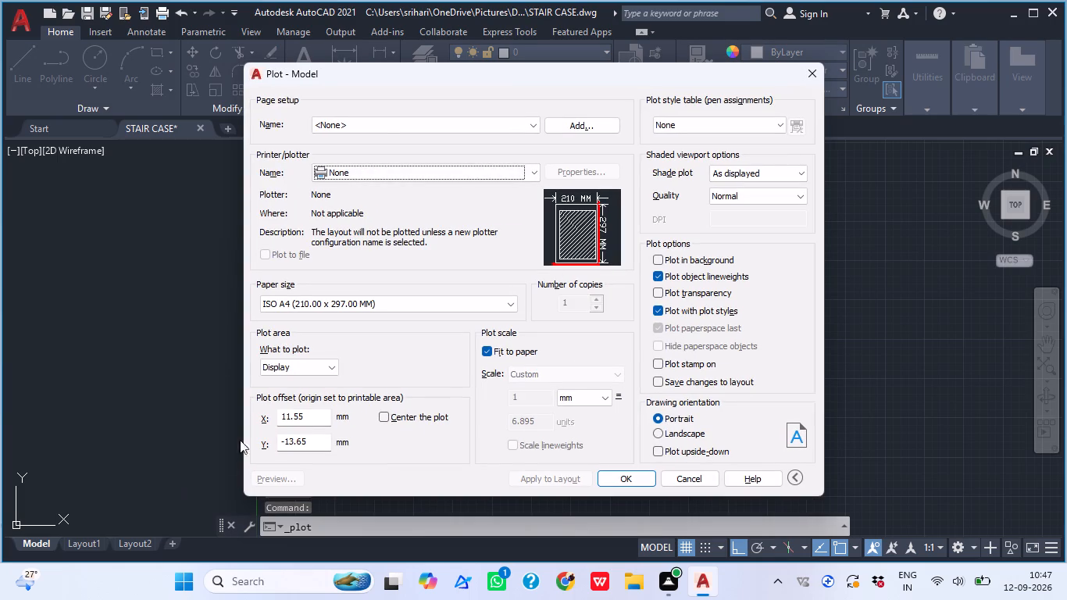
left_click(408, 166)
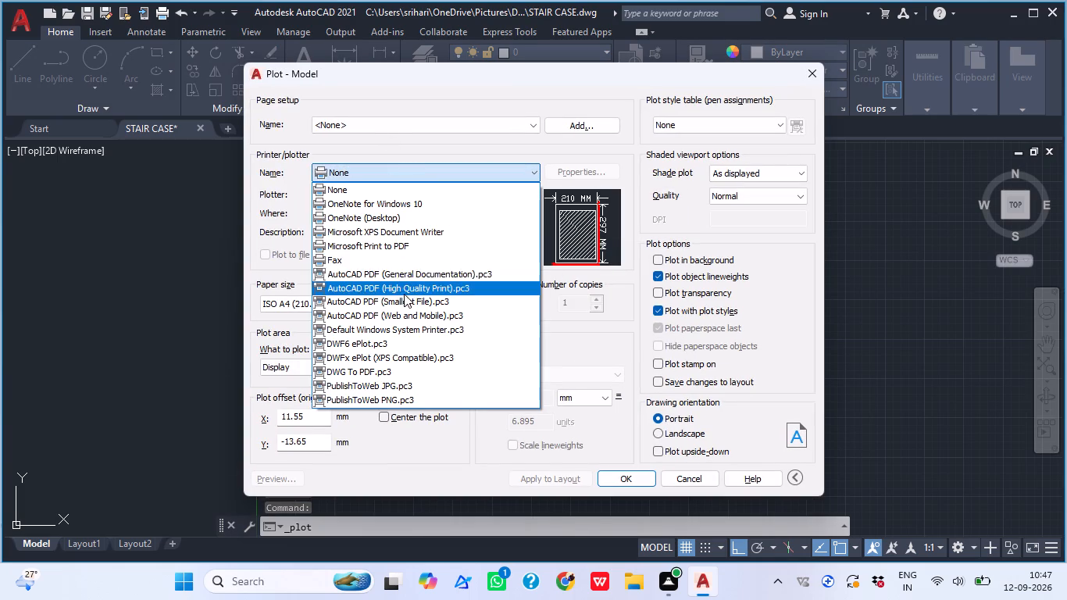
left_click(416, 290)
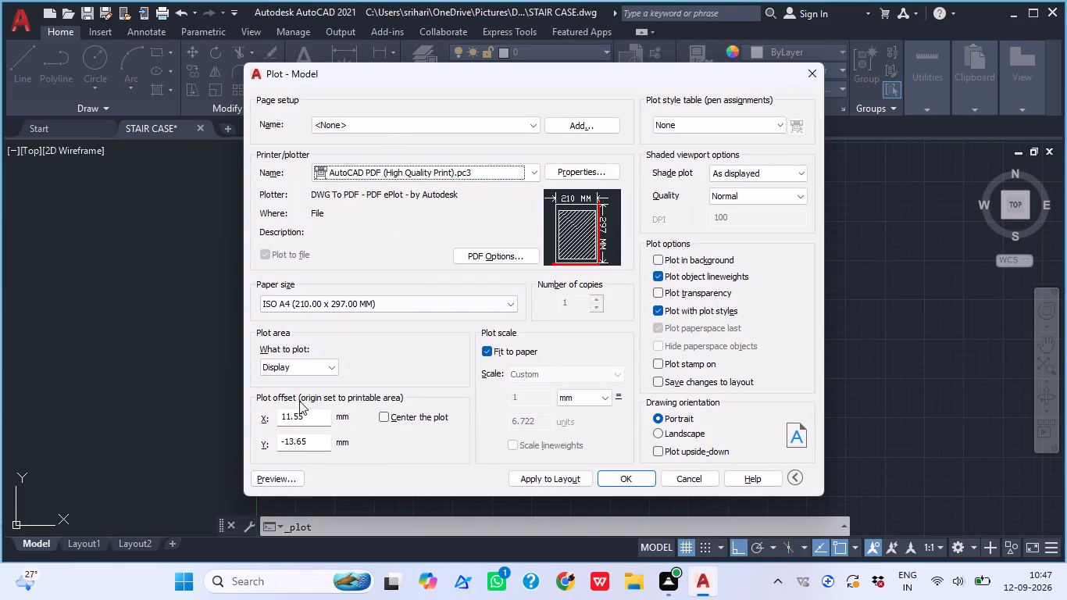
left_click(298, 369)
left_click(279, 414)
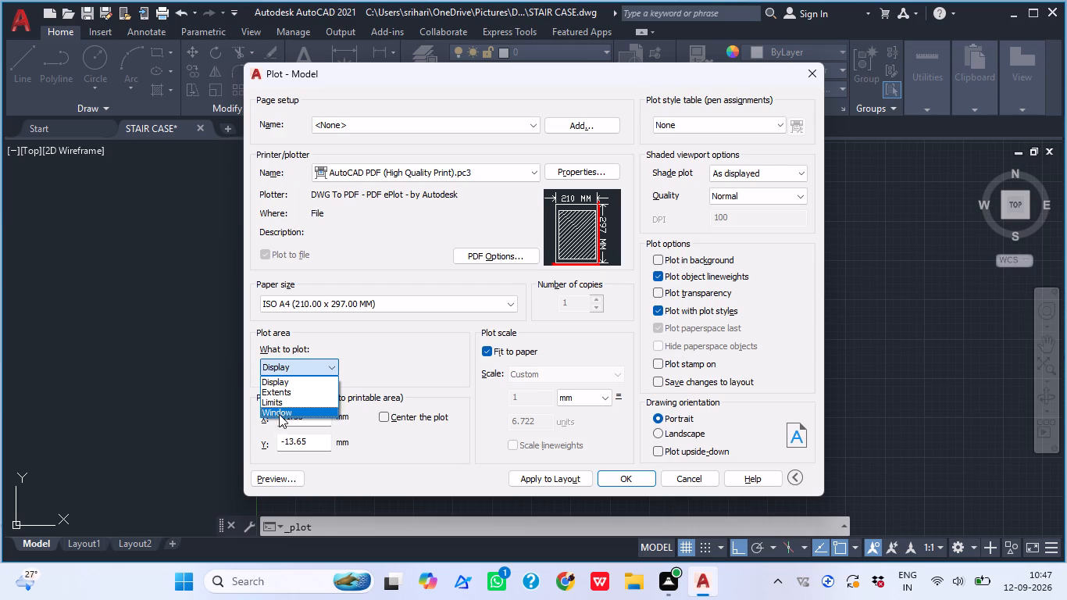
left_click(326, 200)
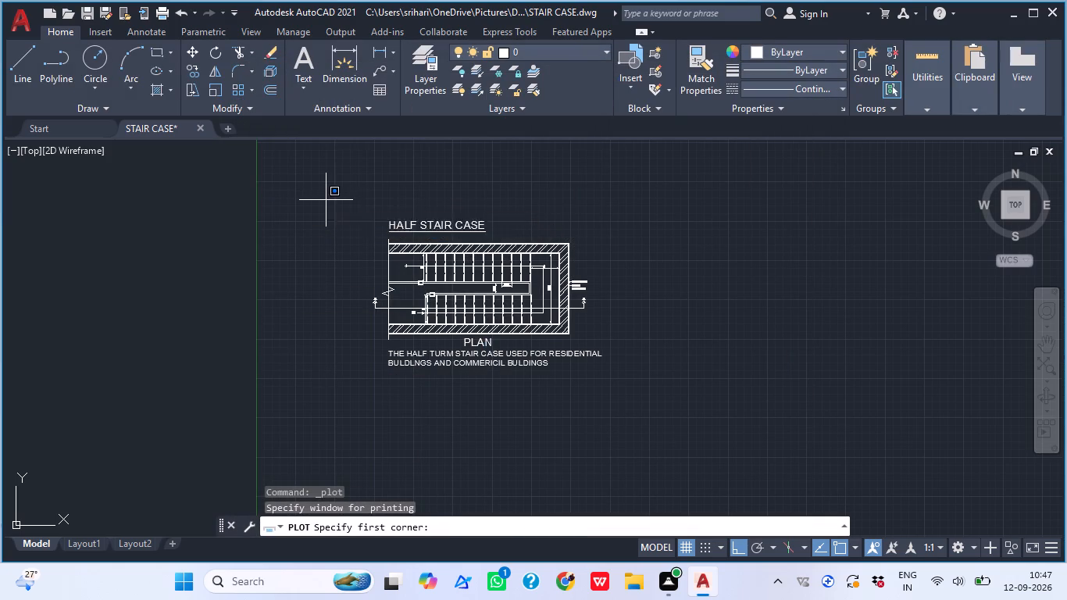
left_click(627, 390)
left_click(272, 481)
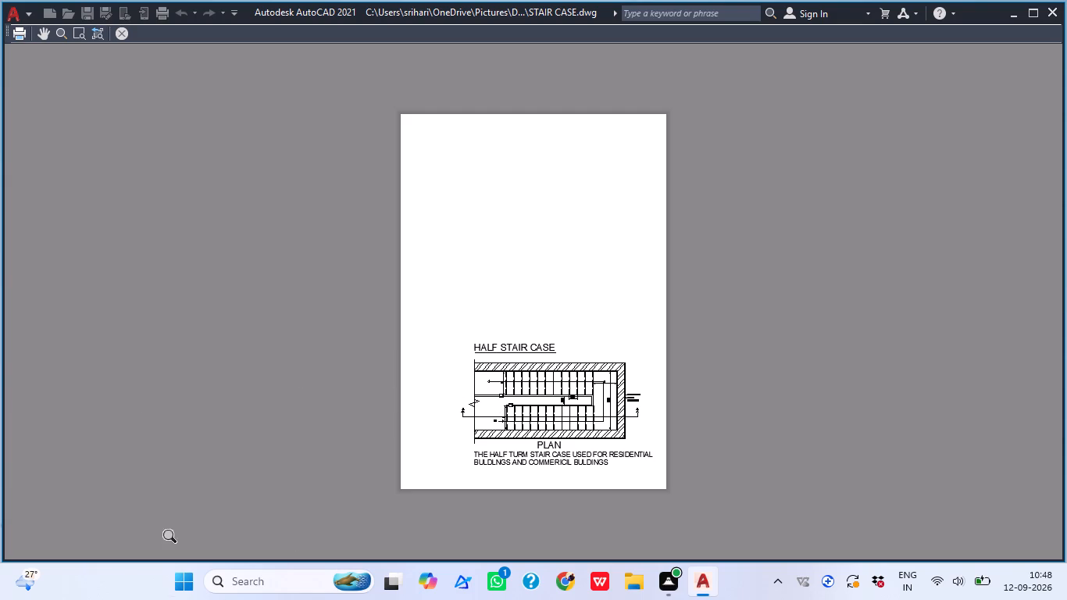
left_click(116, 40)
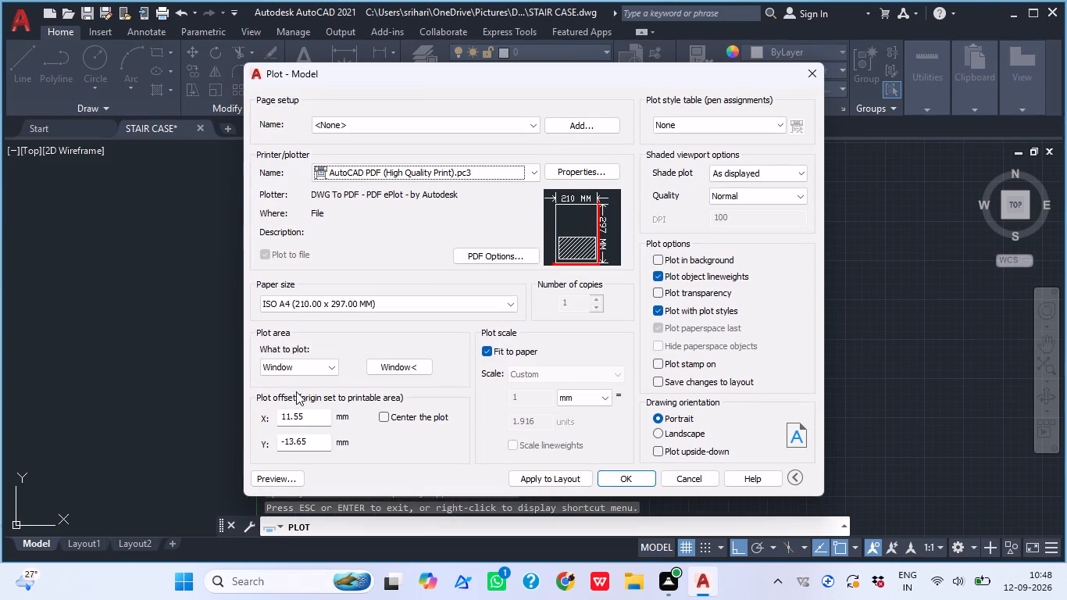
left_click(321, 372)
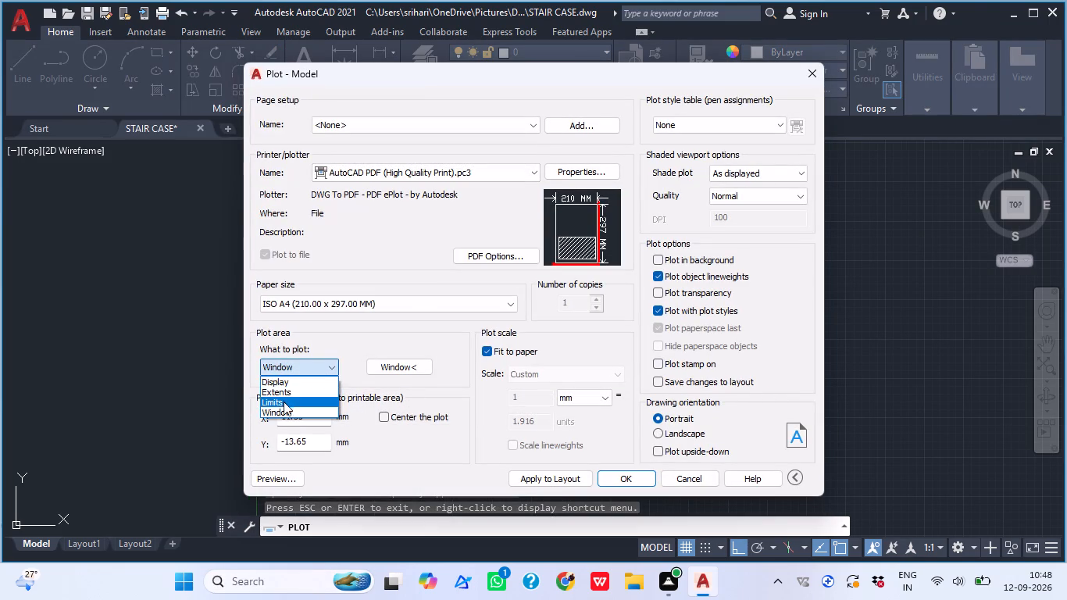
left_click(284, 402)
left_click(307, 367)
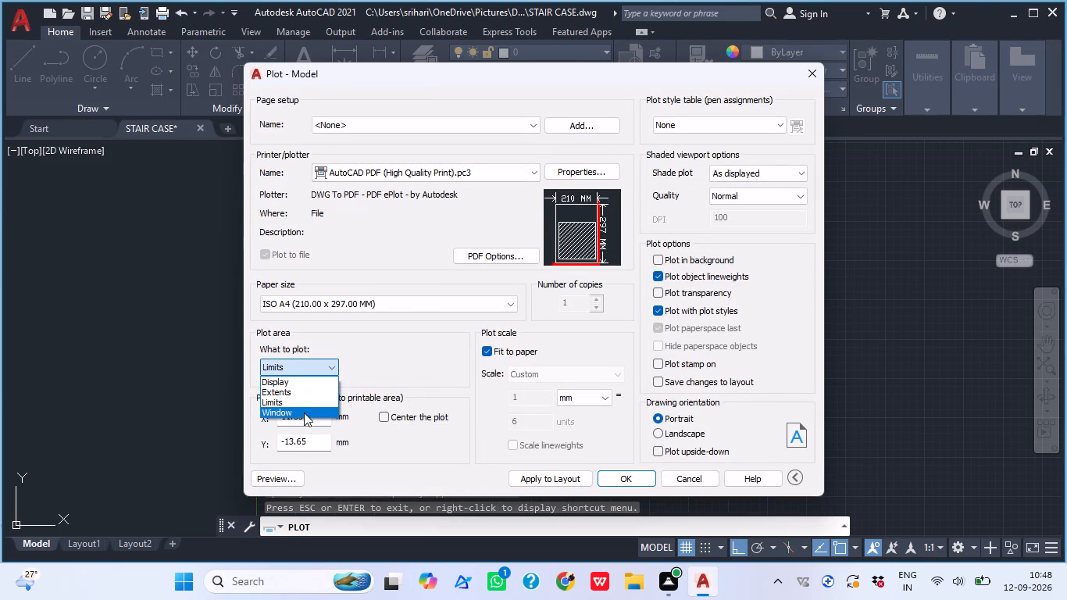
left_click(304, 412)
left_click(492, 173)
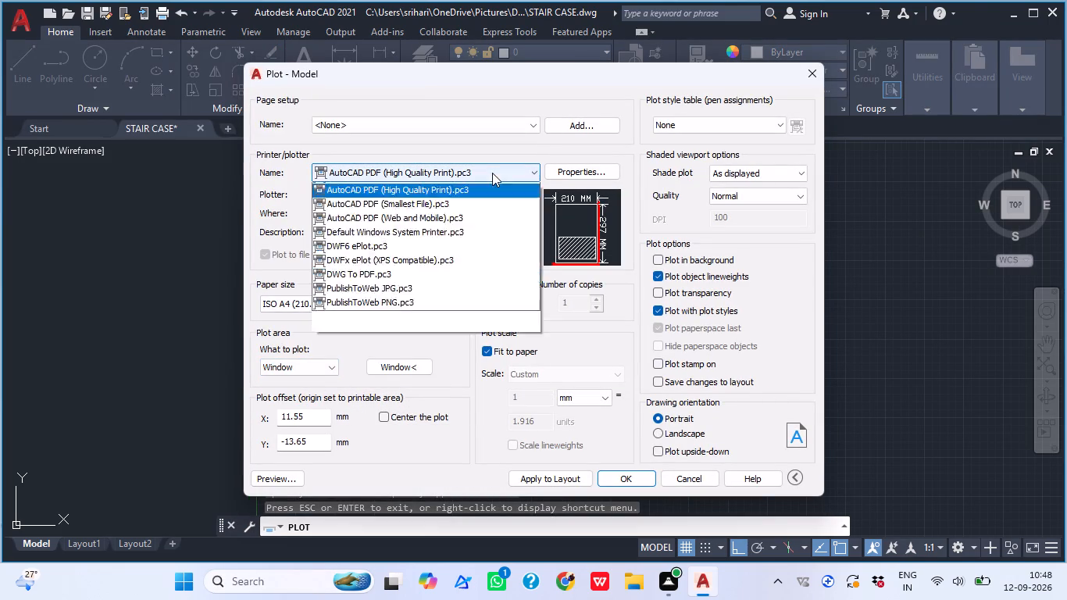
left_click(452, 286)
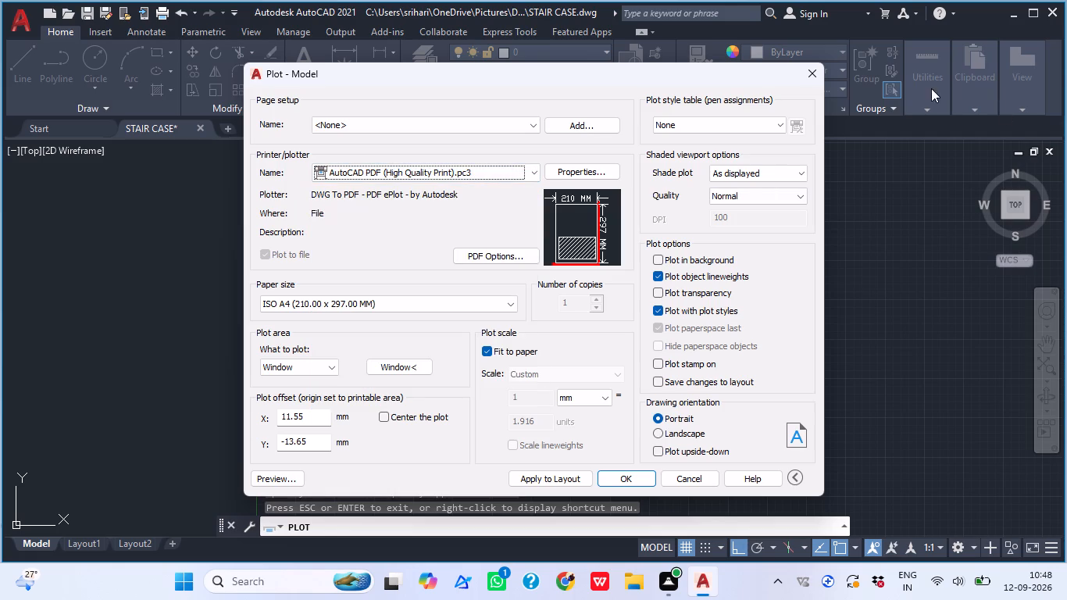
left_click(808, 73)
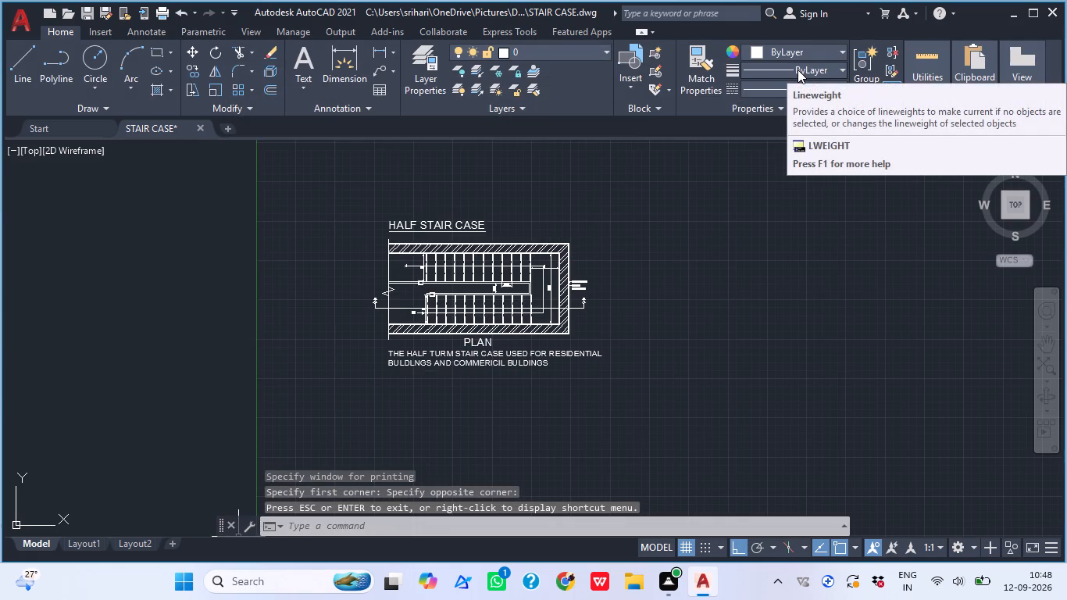
Set up the plot with AutoCAD PDF (High Quality Print) and a tighter window around the staircase plan, and preview it.
key("ctrl+p")
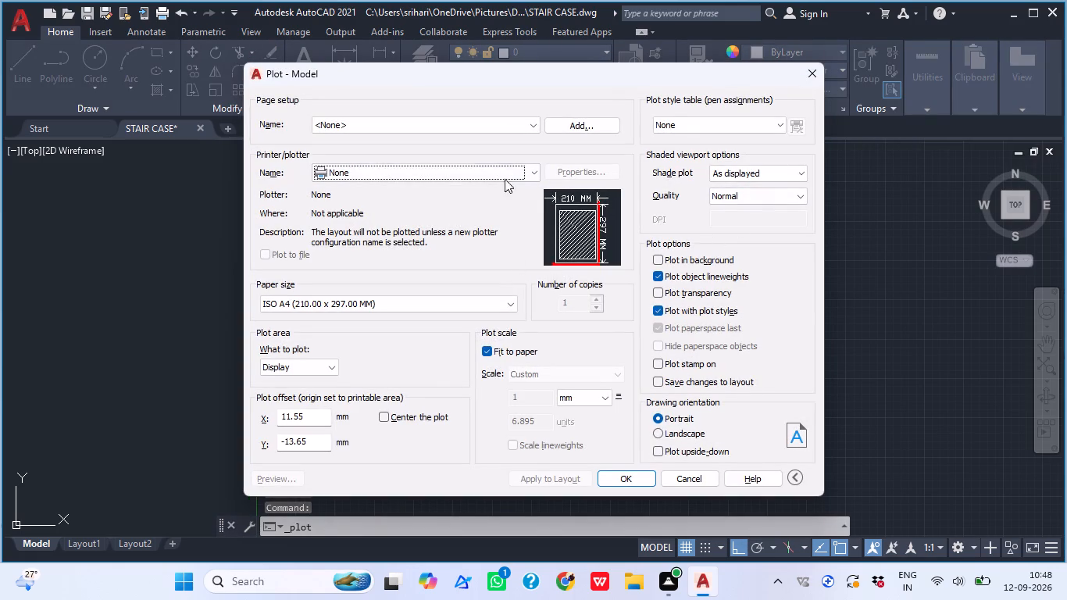
left_click(527, 170)
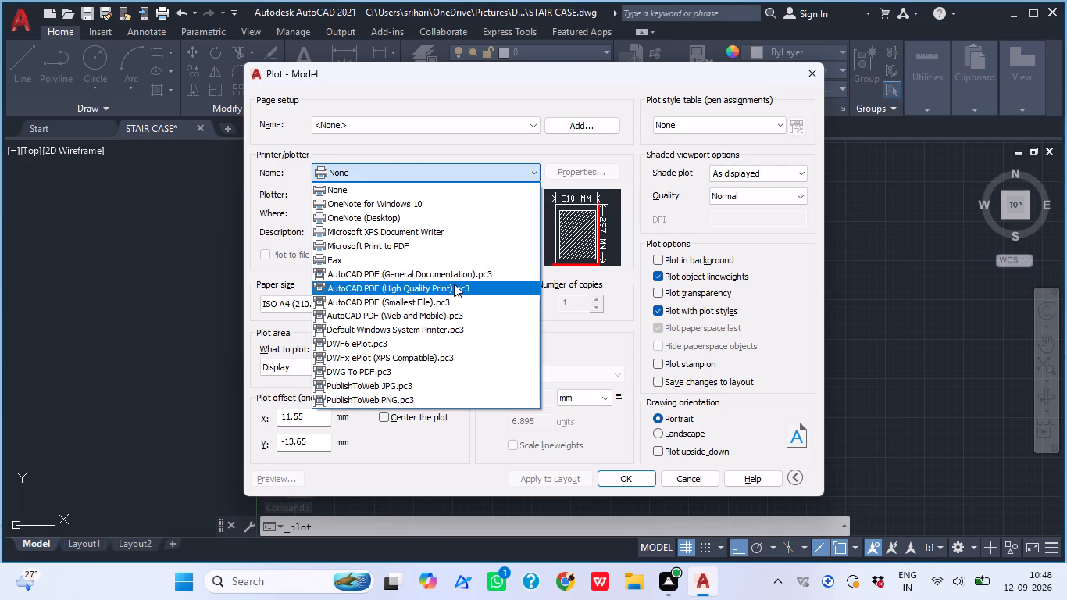
left_click(454, 284)
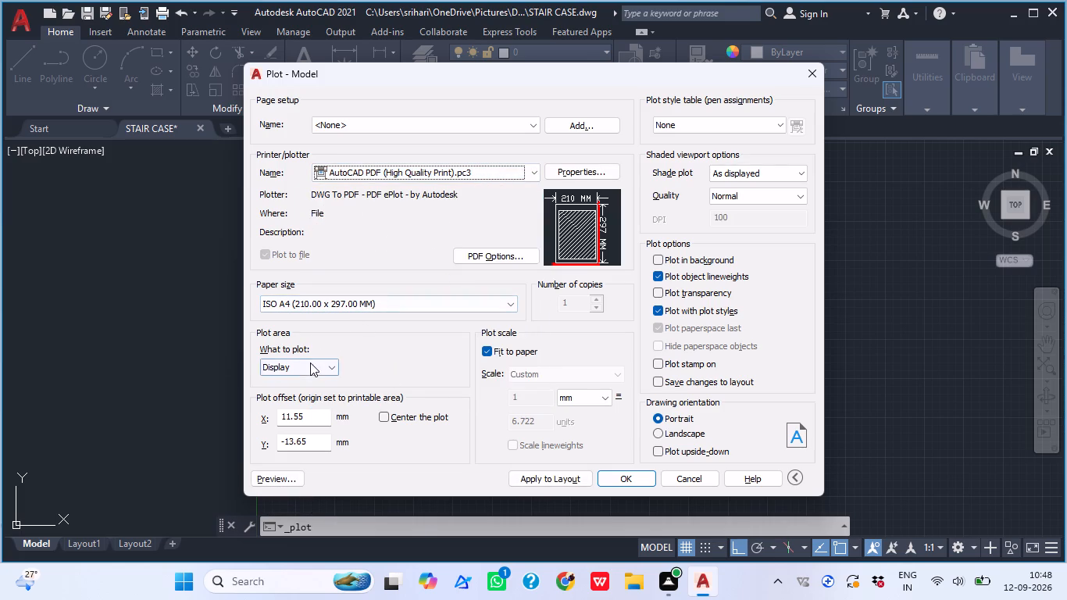
left_click(308, 368)
left_click(302, 411)
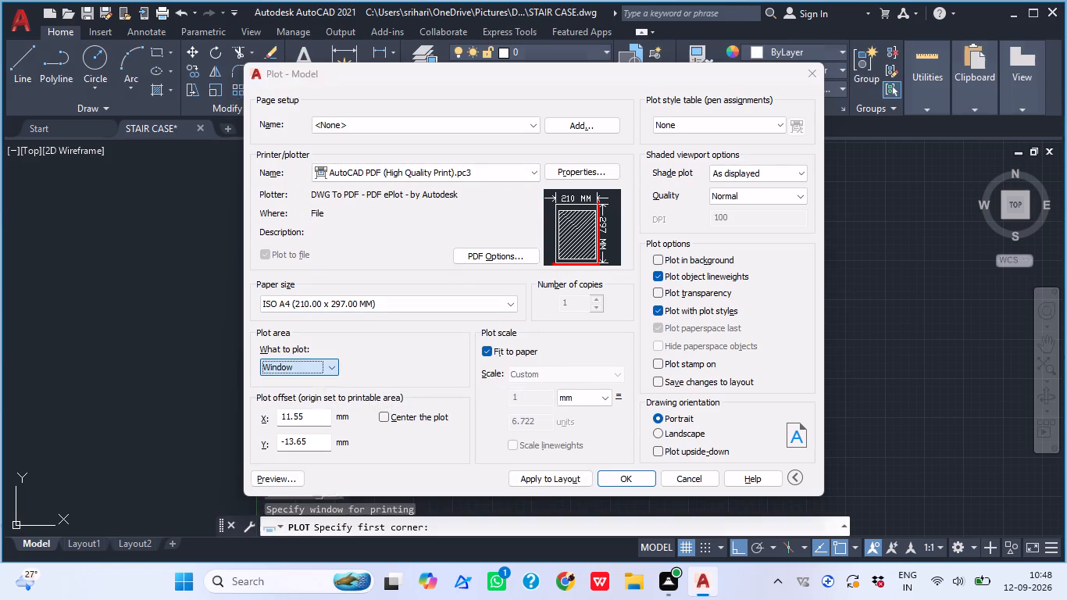
left_click(361, 217)
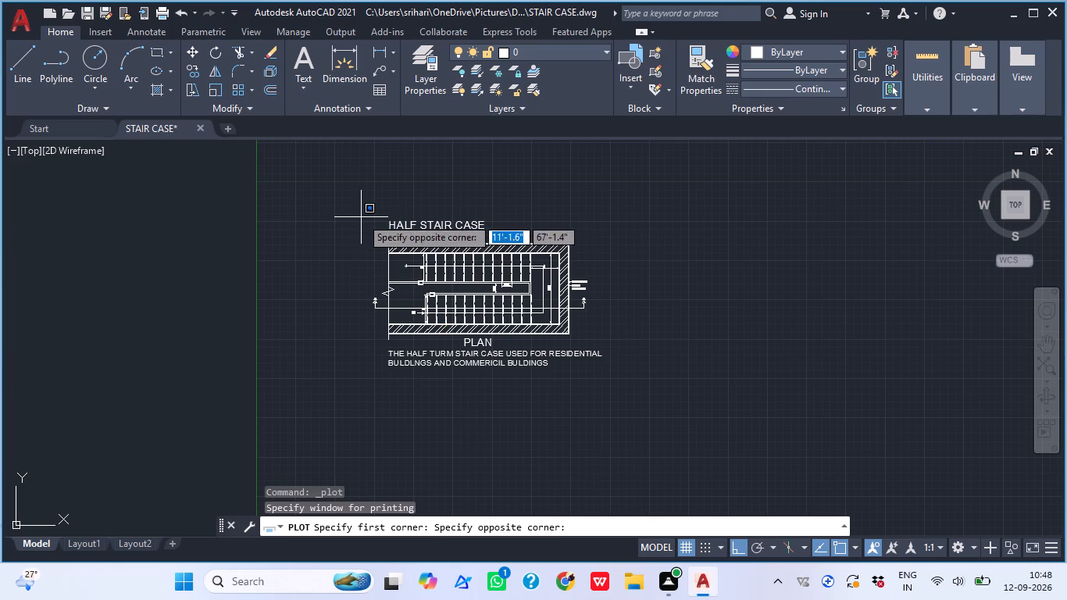
left_click(615, 382)
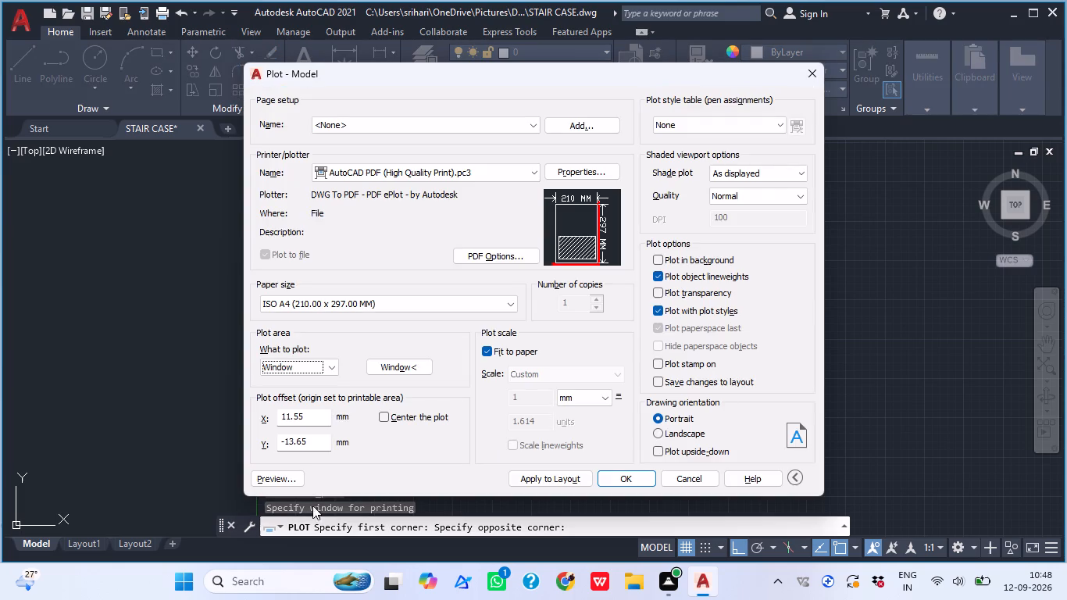
left_click(300, 476)
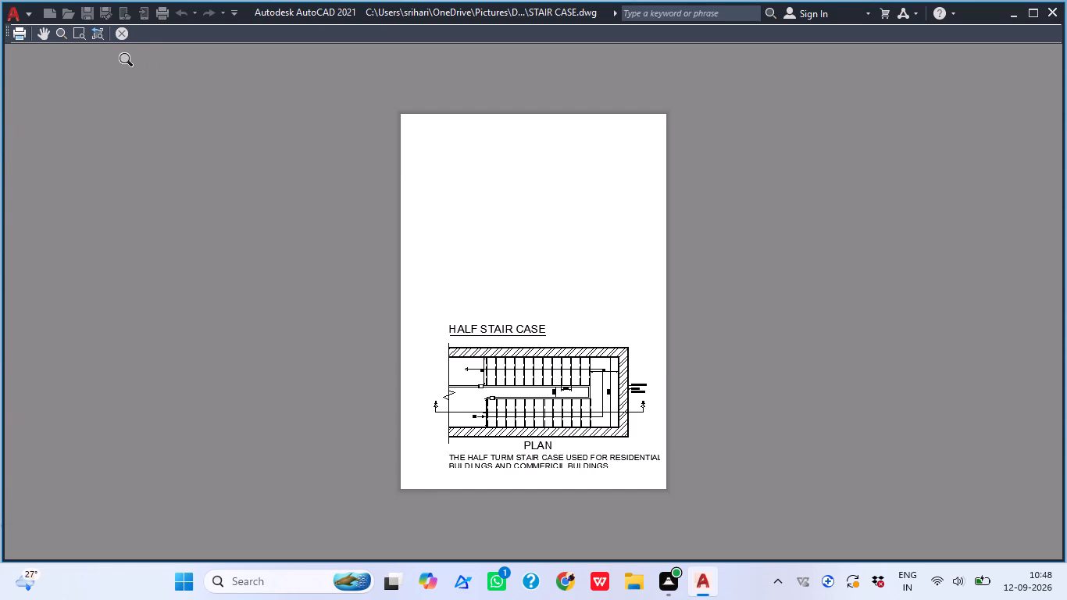
Redo the plot setup with AutoCAD PDF (High Quality Print) and a wider window around the plan and all its texts, and preview it.
left_click(127, 34)
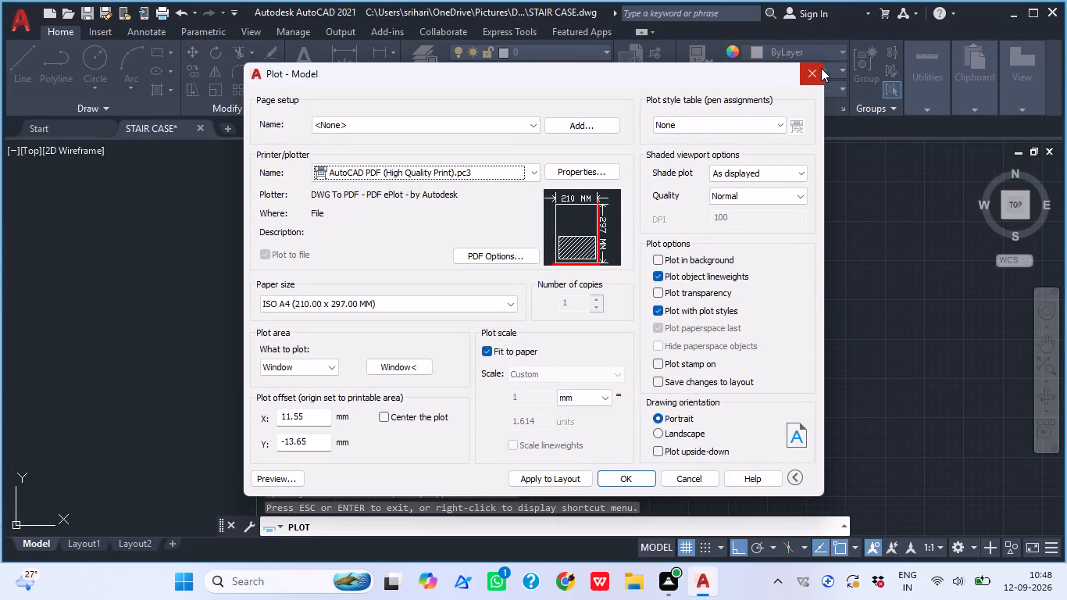
left_click(815, 72)
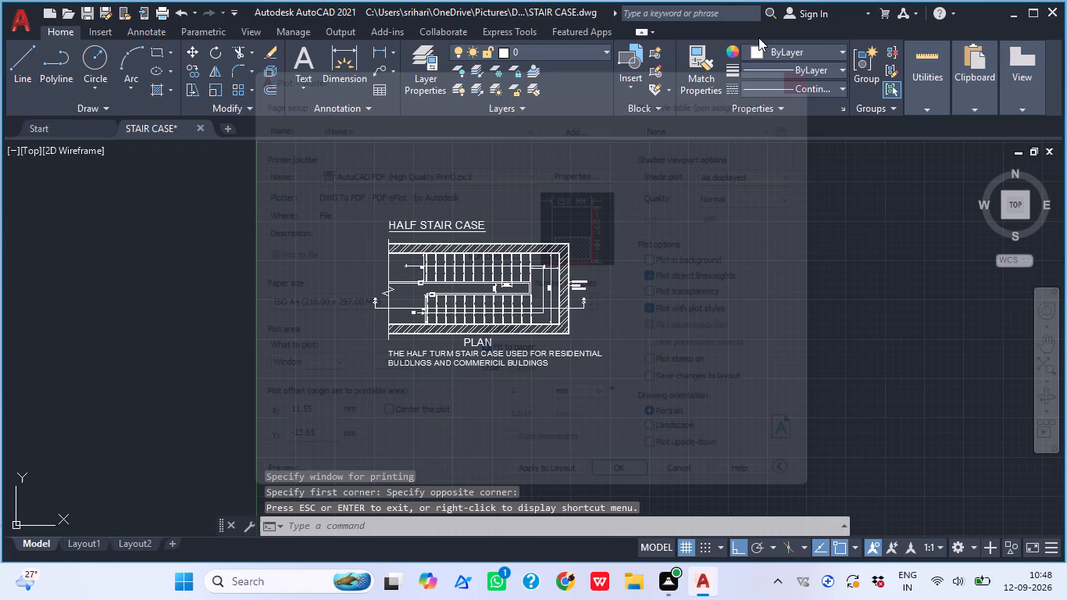
key("ctrl+p")
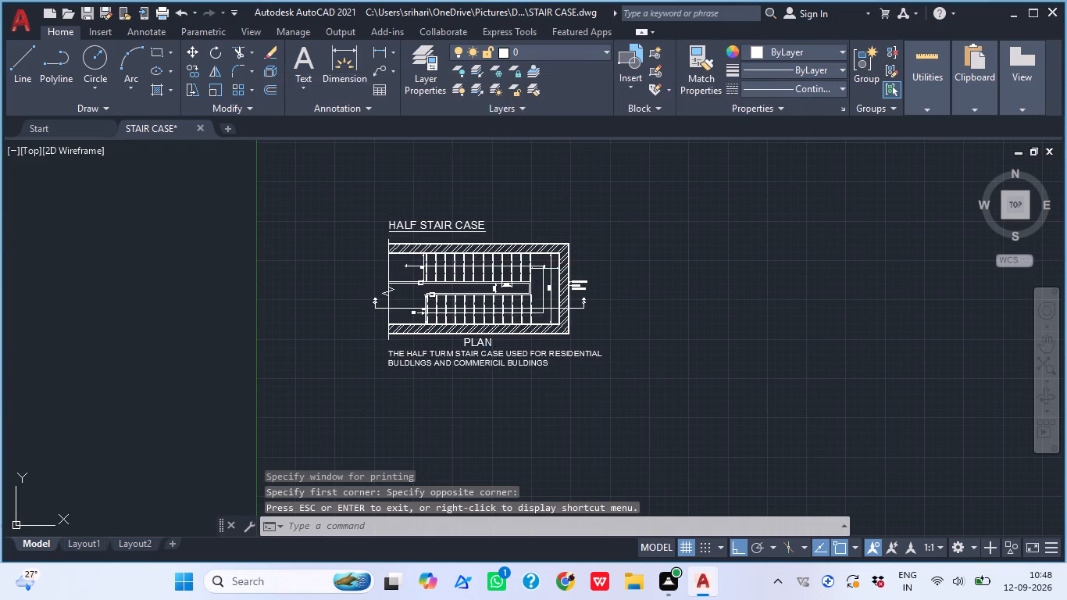
left_click(438, 173)
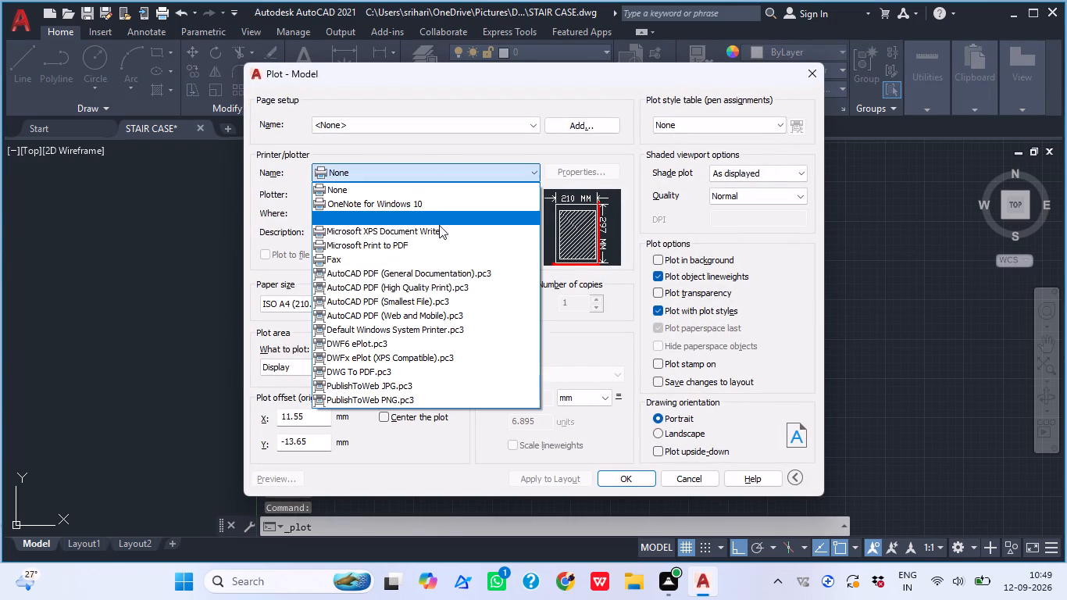
left_click(444, 287)
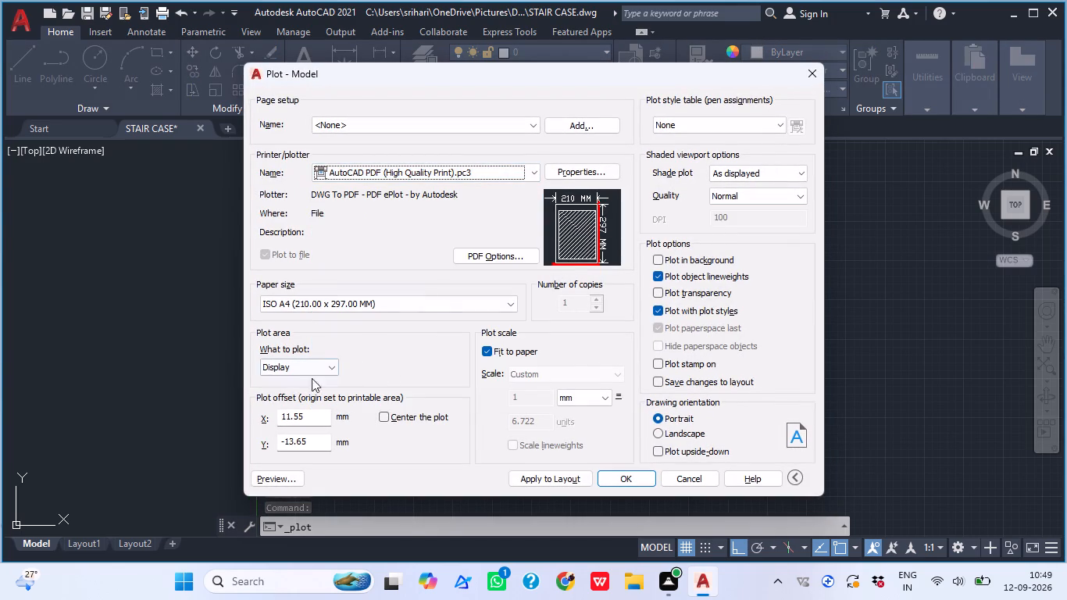
left_click(323, 362)
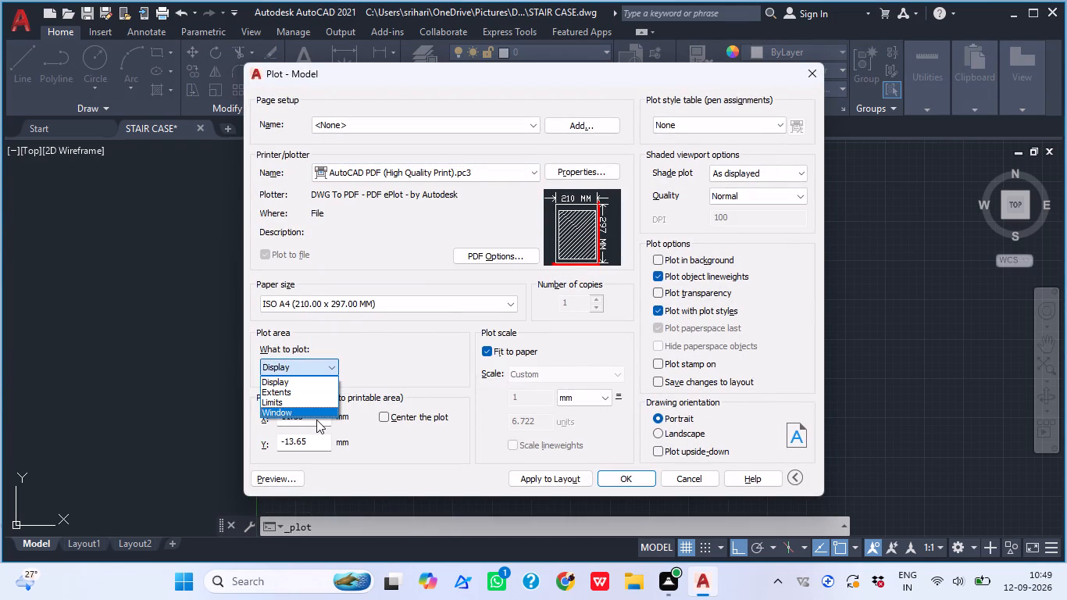
left_click(316, 420)
left_click(325, 360)
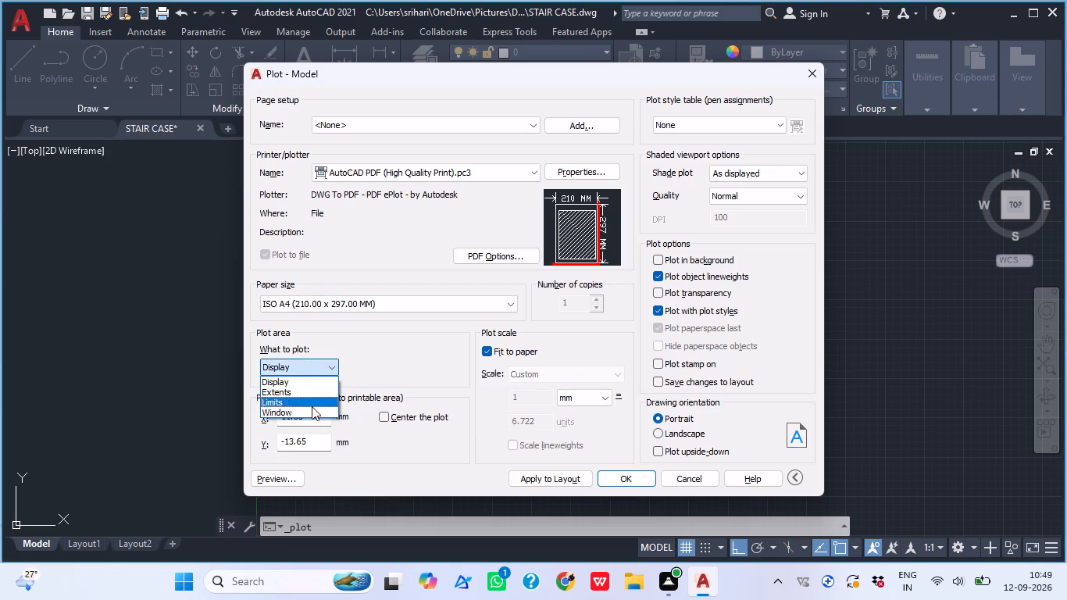
left_click(312, 411)
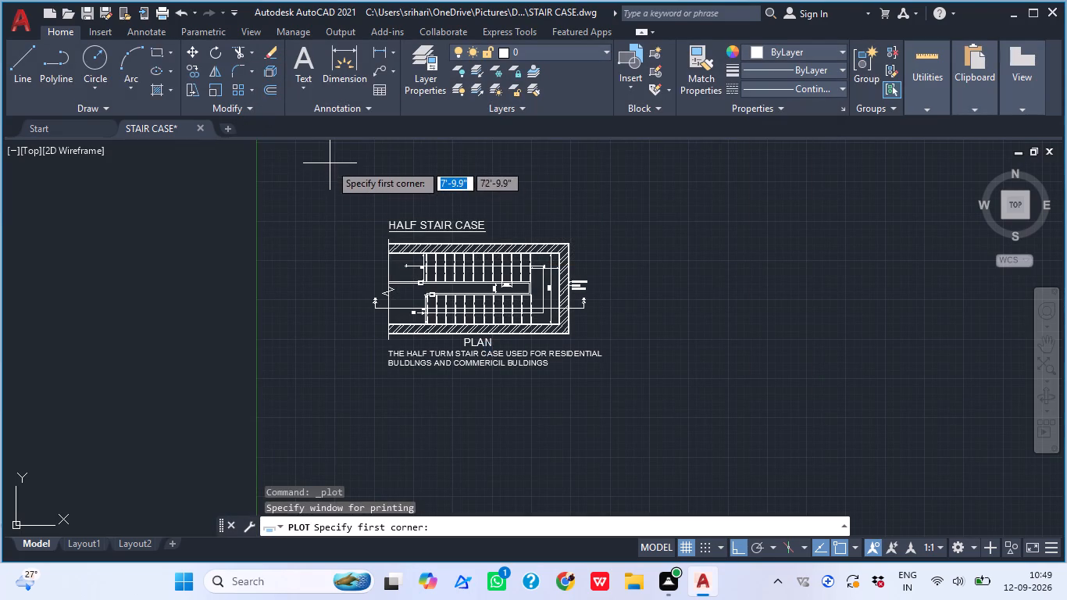
left_click(328, 159)
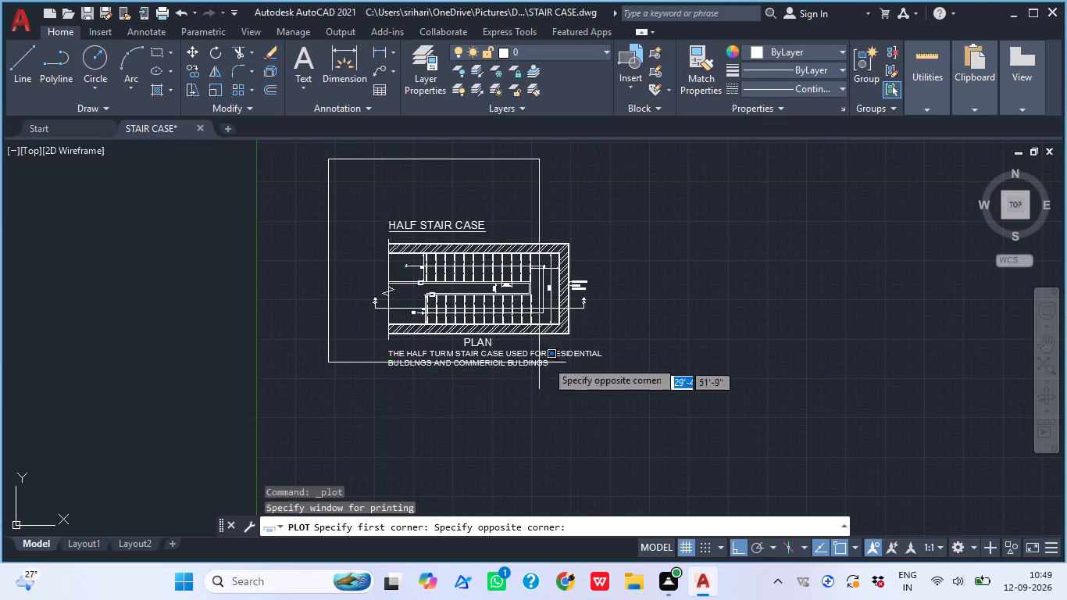
left_click(627, 388)
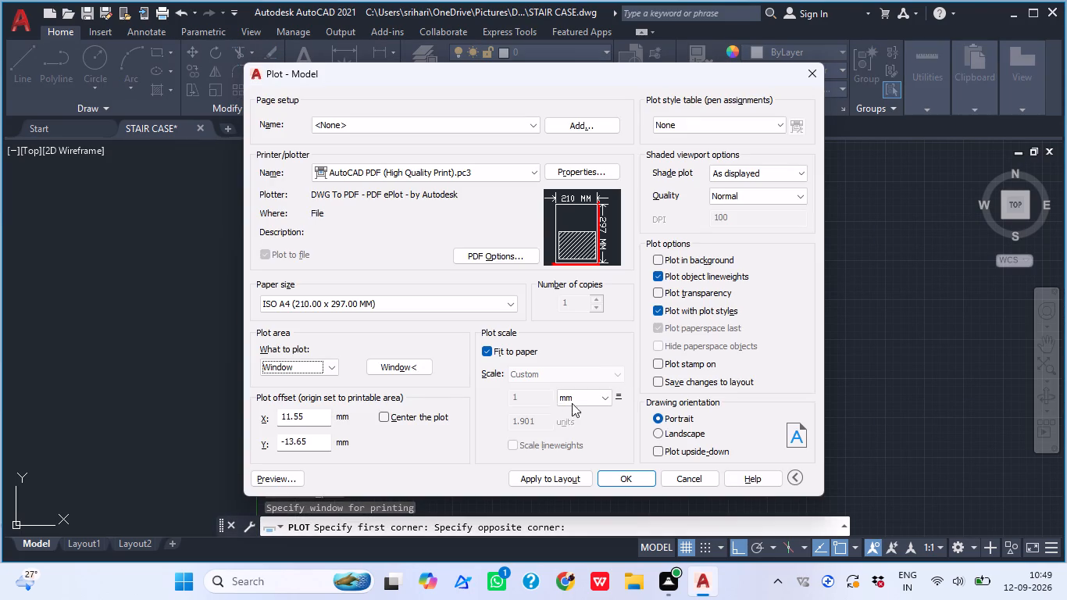
left_click(264, 477)
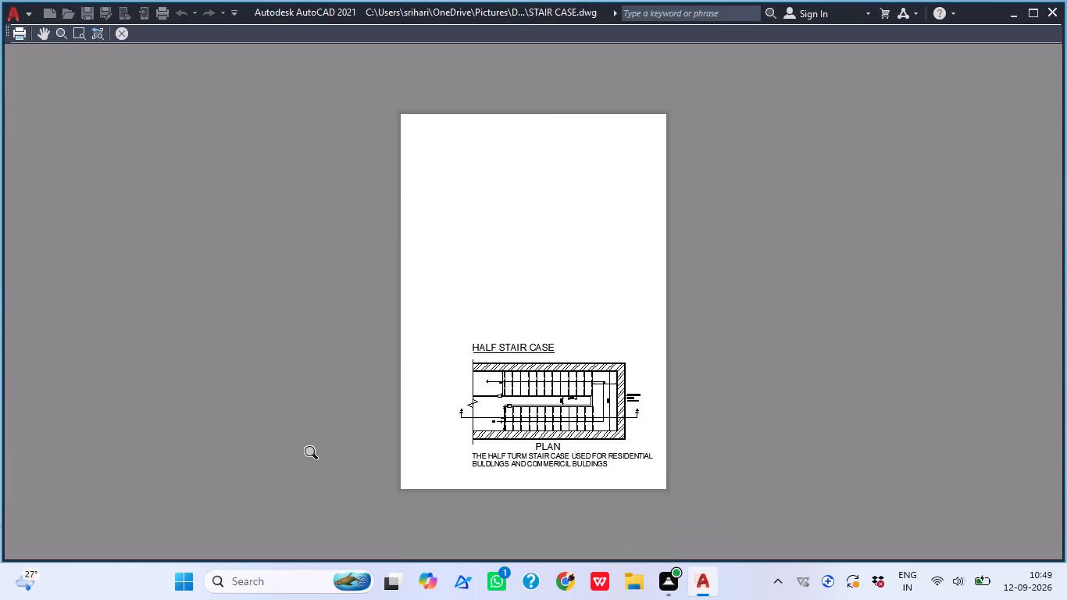
left_click(114, 30)
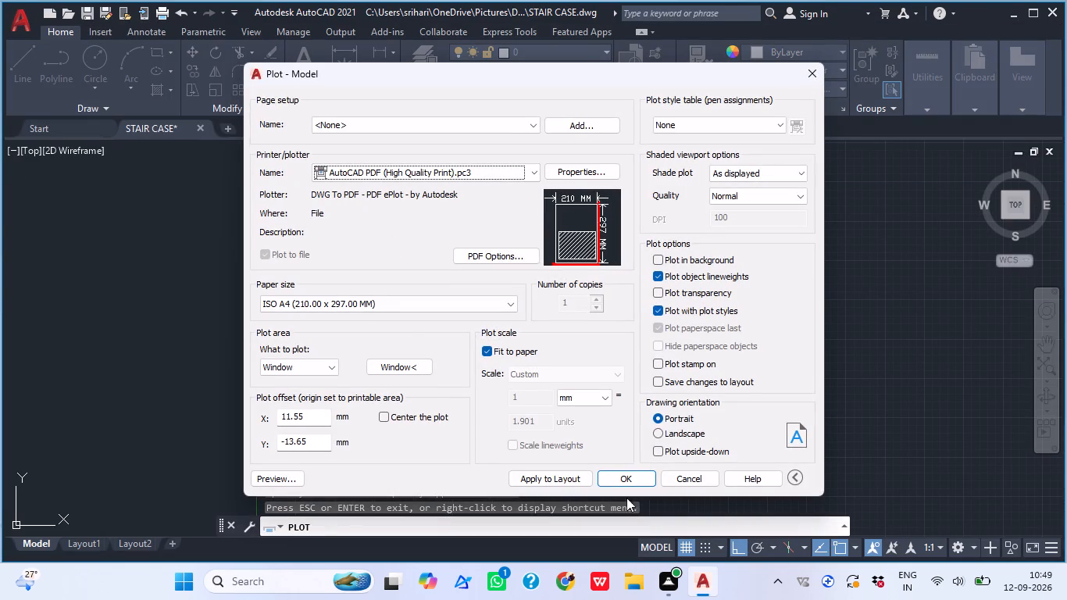
Plot the drawing to STAIR CASE-Model.pdf in the AUTO CADD folder inside Documents.
left_click(616, 479)
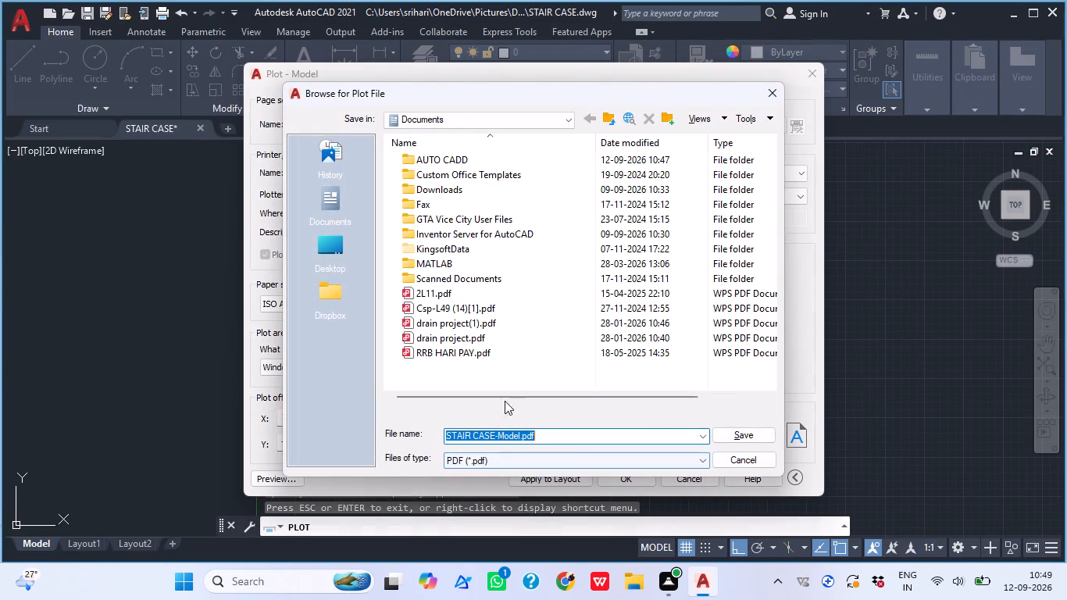
left_click(552, 162)
left_click(557, 166)
left_click(566, 166)
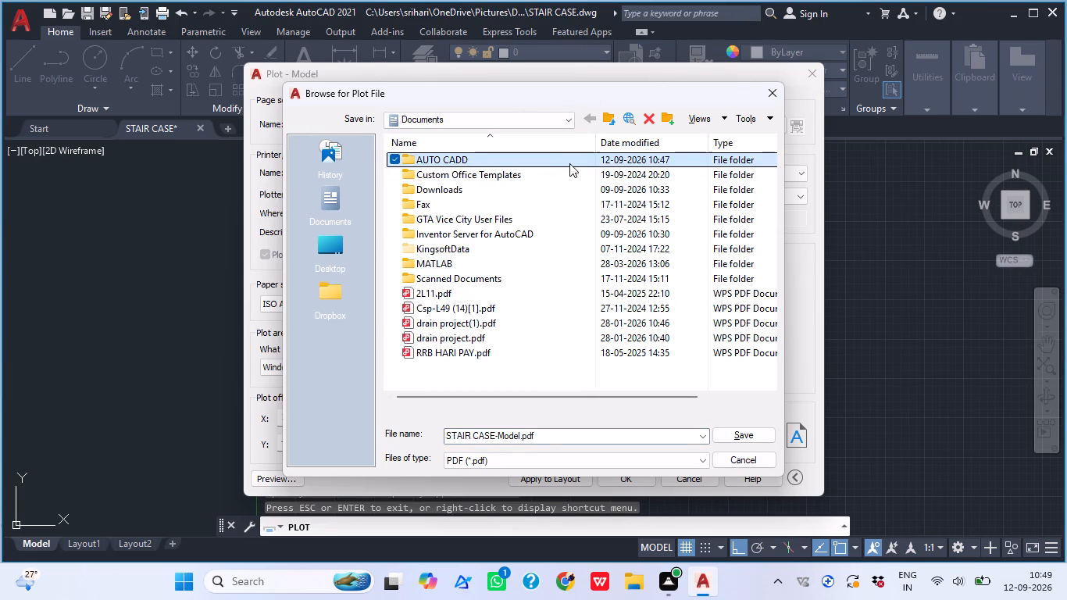
double_click(558, 158)
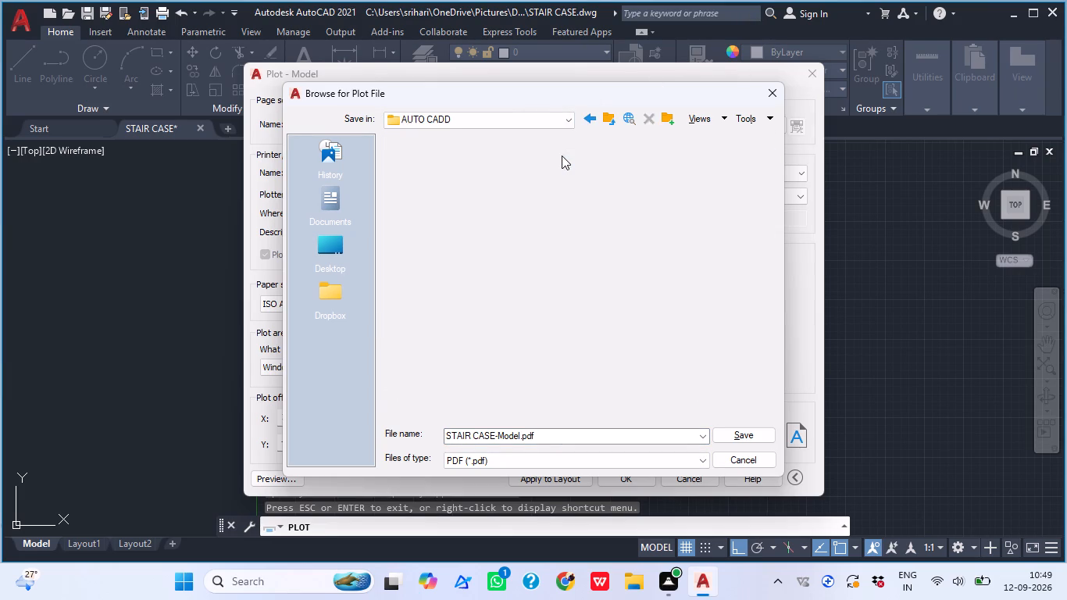
left_click(562, 155)
left_click(758, 430)
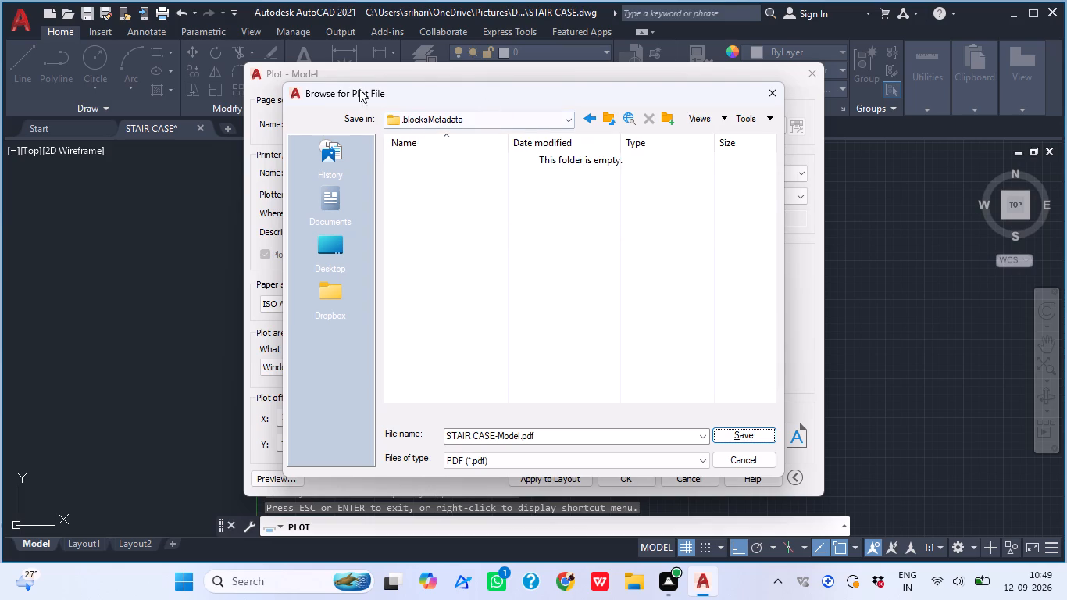
left_click(594, 120)
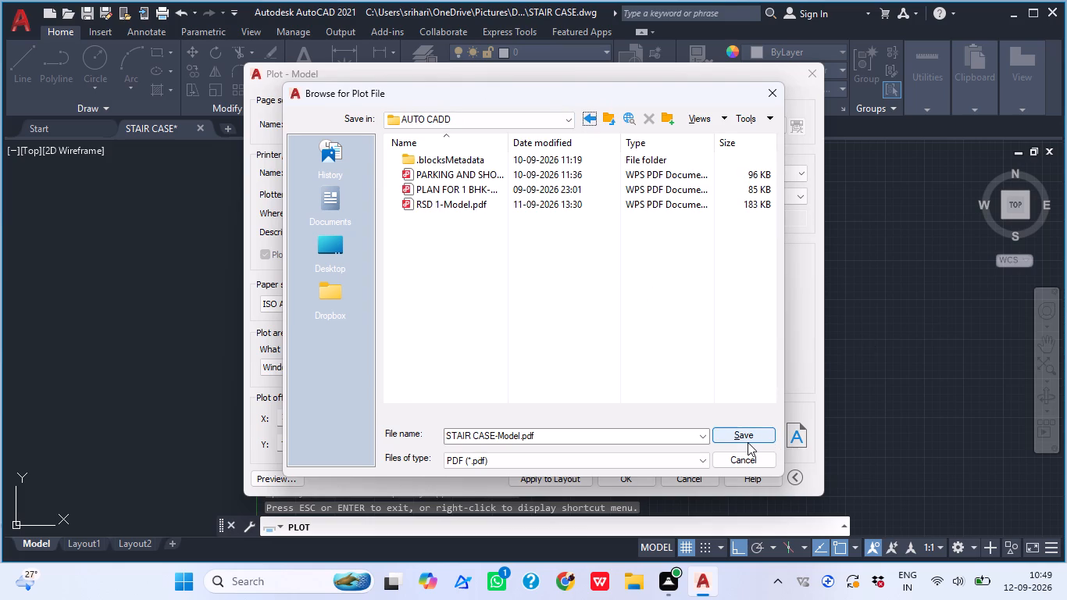
left_click(747, 442)
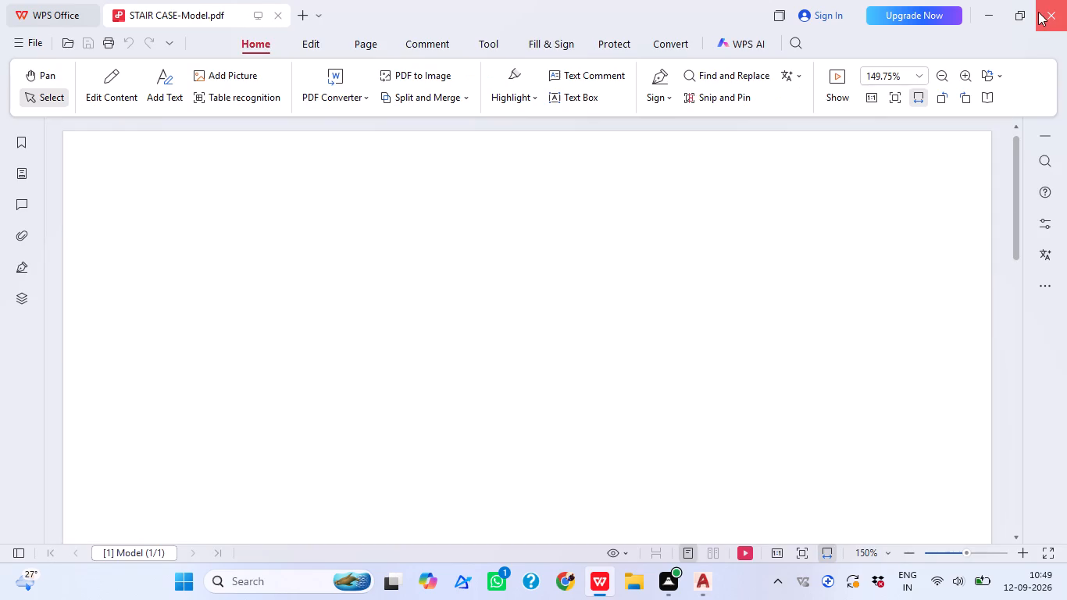
Close the plotted PDF in WPS Office and return to the staircase drawing in AutoCAD.
left_click(1044, 11)
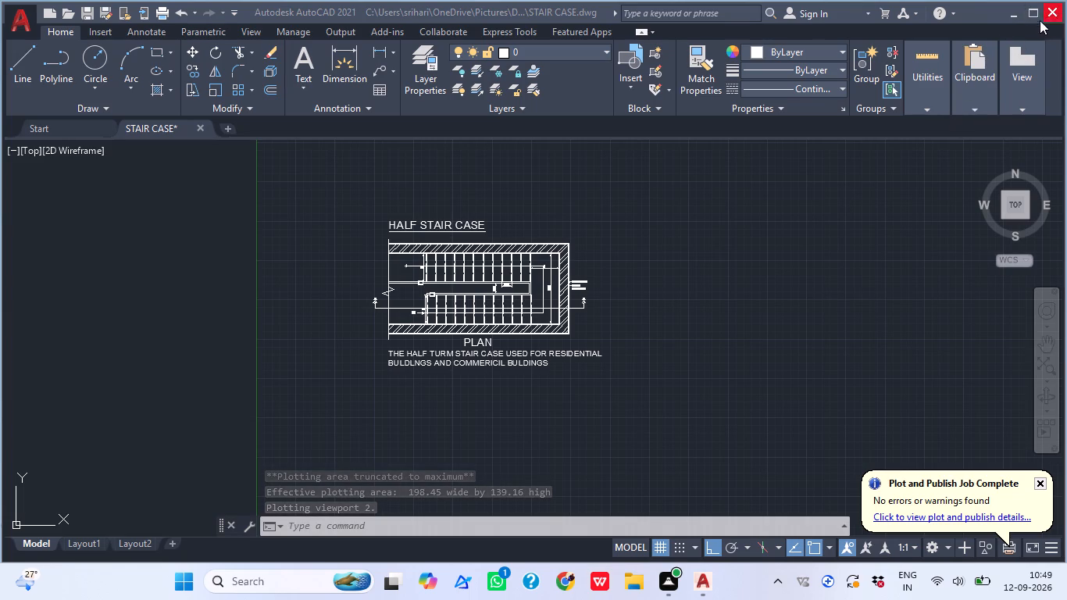
left_click(1051, 10)
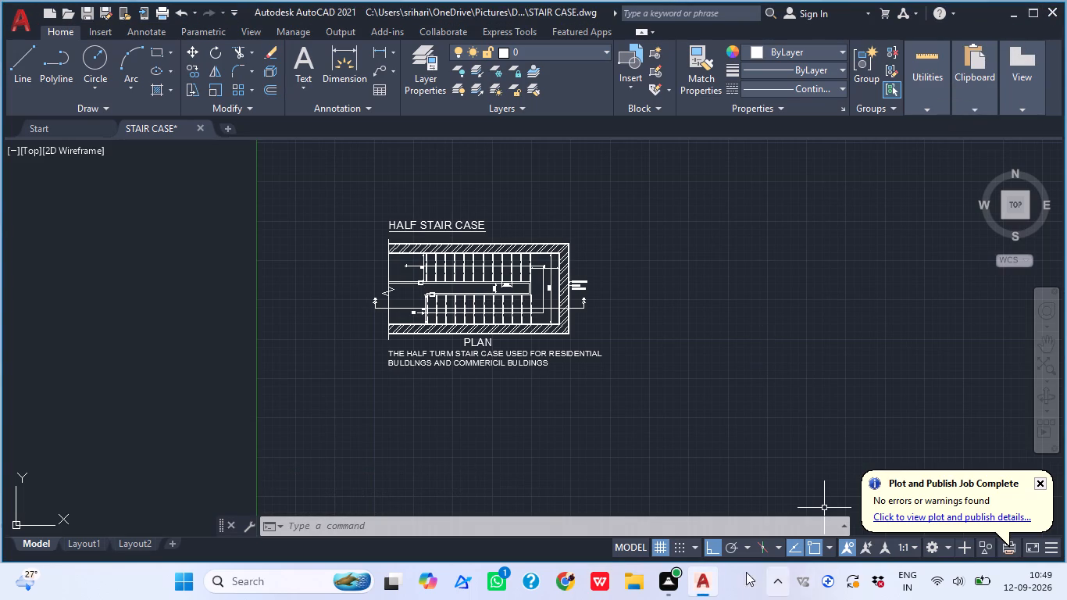